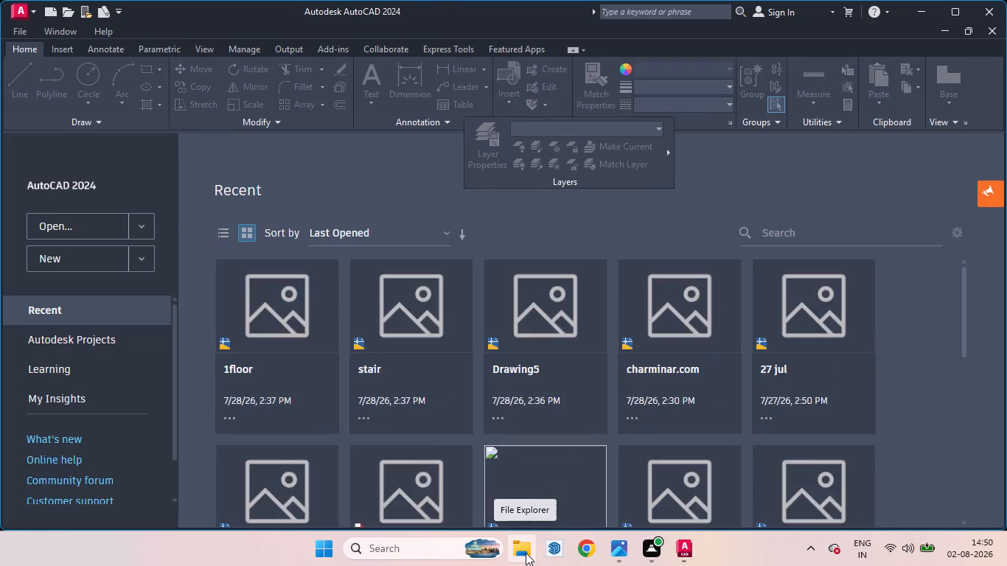
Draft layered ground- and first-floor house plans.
Create a new blank drawing.
click(79, 262)
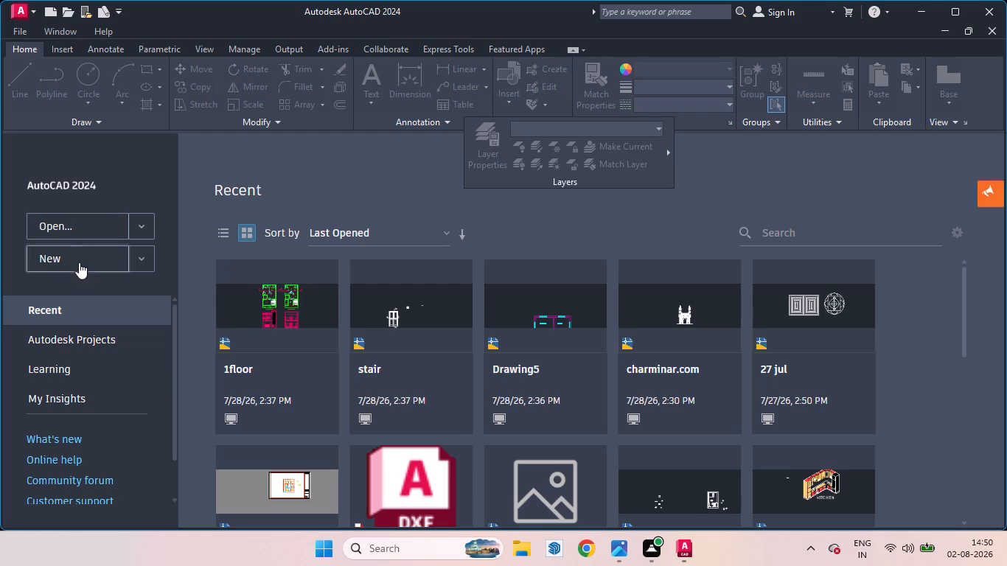
Open the recent house plan image from File Explorer and examine the ground floor and the 1st and 2nd floor plans.
click(518, 552)
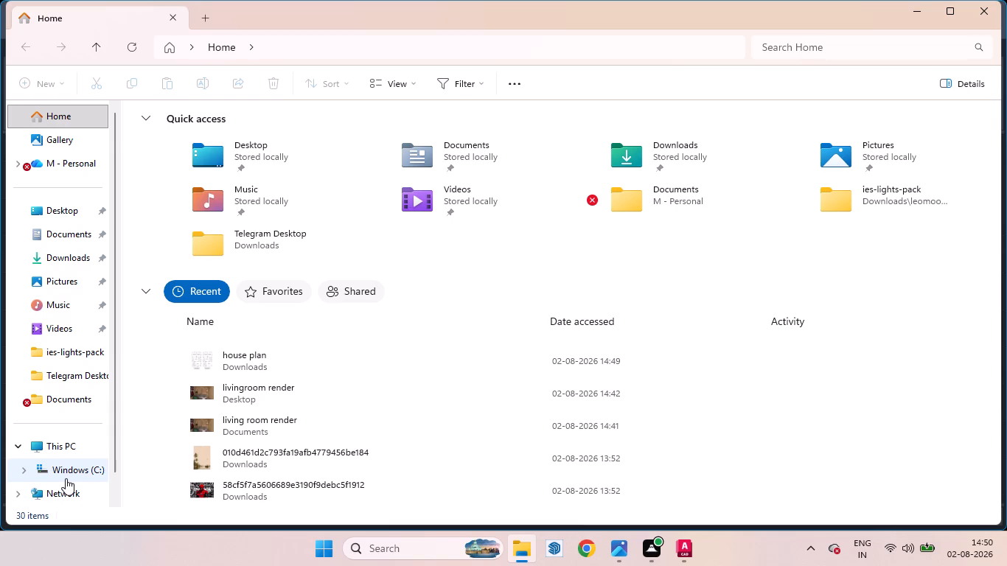
double_click(283, 355)
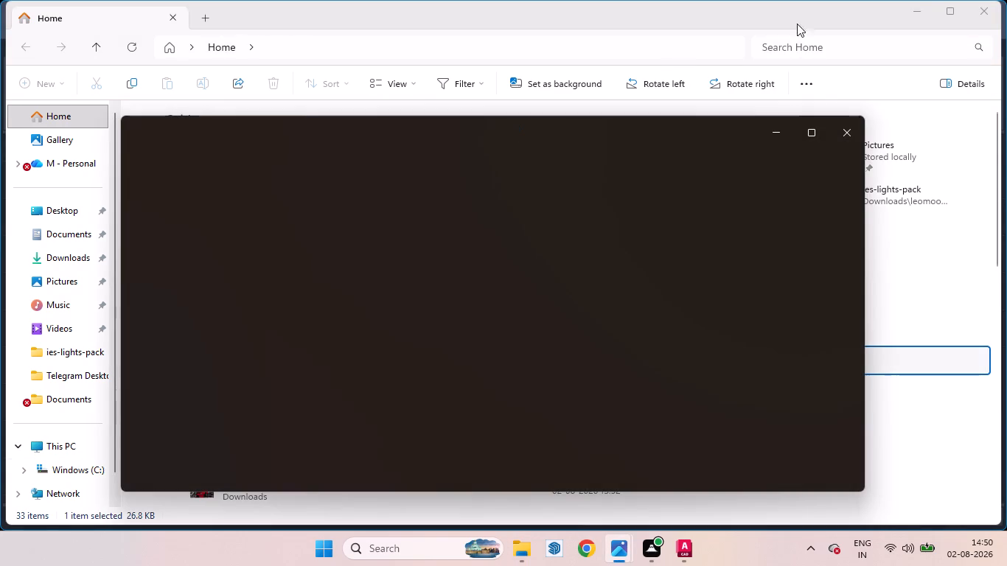
click(812, 131)
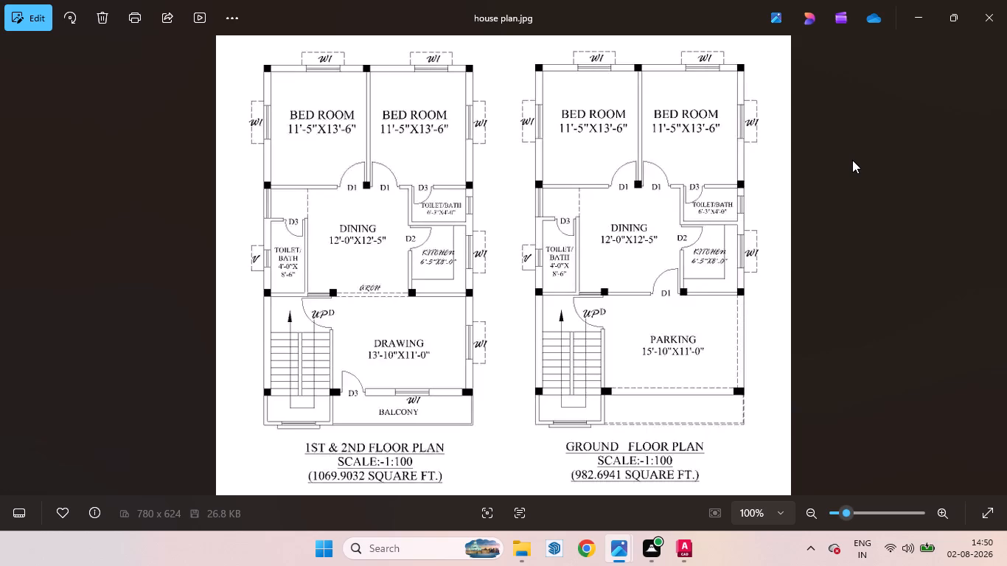
click(998, 22)
click(980, 12)
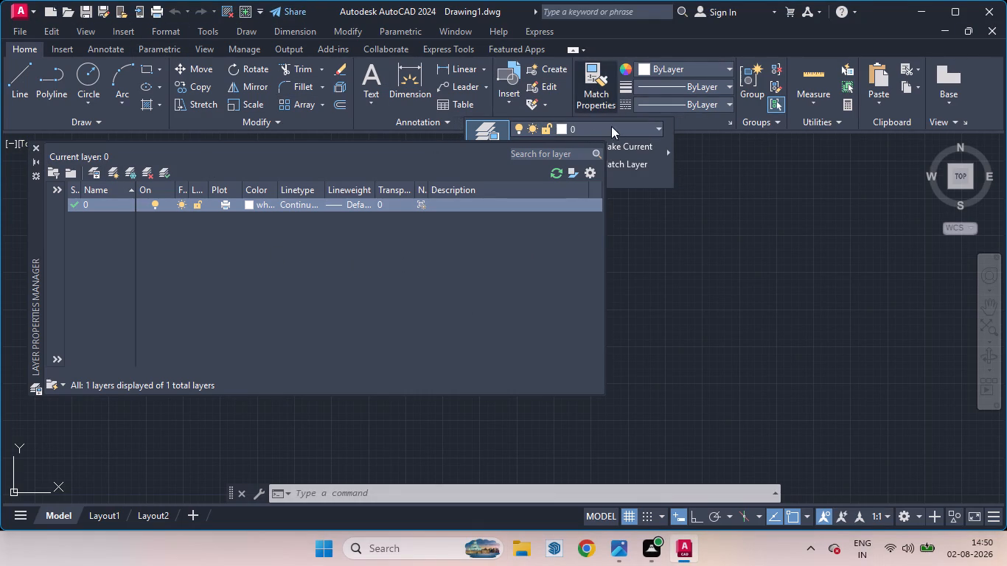
Dock the floating Layers group into the ribbon between Annotation and Block.
drag(458, 125, 575, 73)
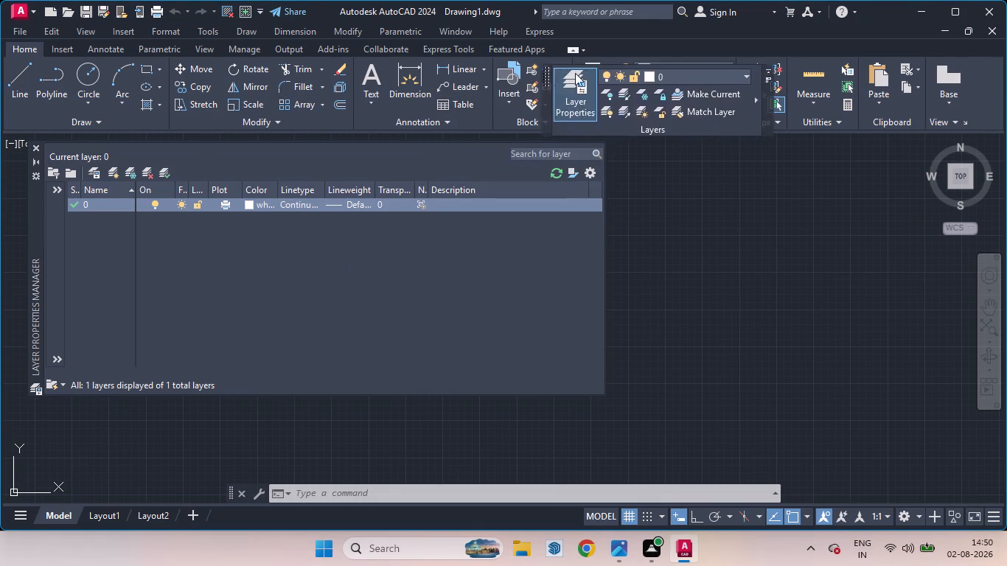
drag(575, 73, 524, 72)
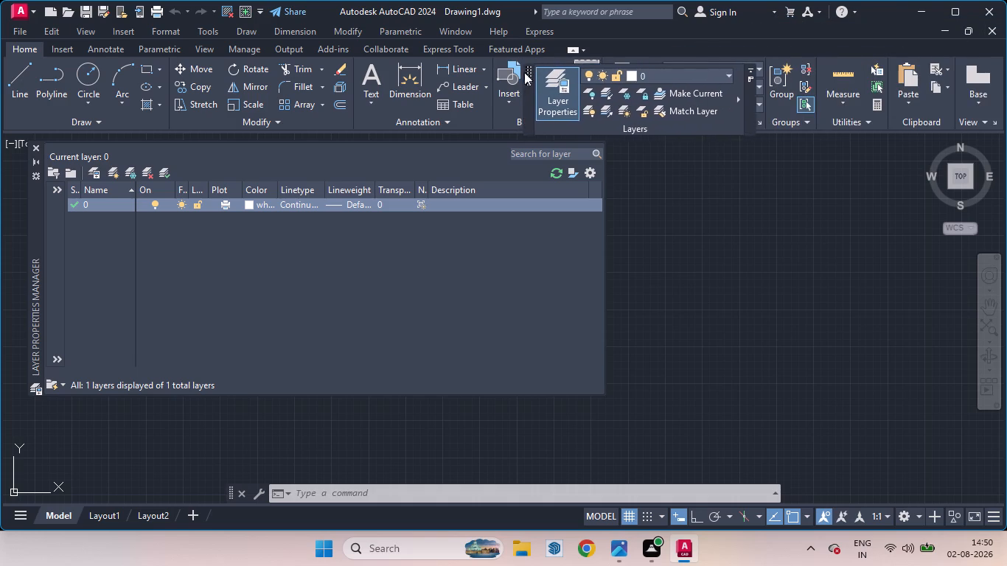
drag(524, 72, 491, 68)
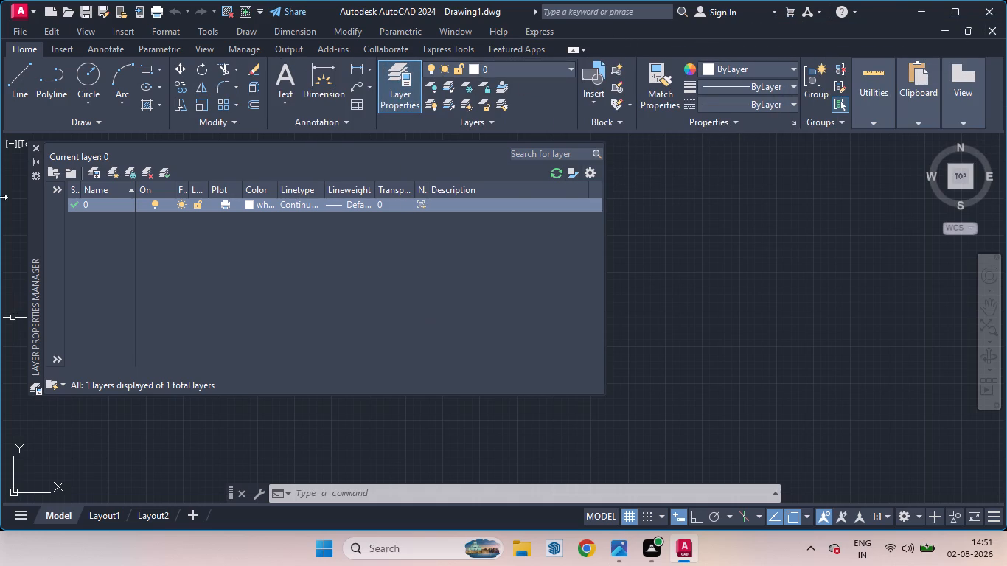
Create a new layer named window and set its color to red, index 10.
click(116, 175)
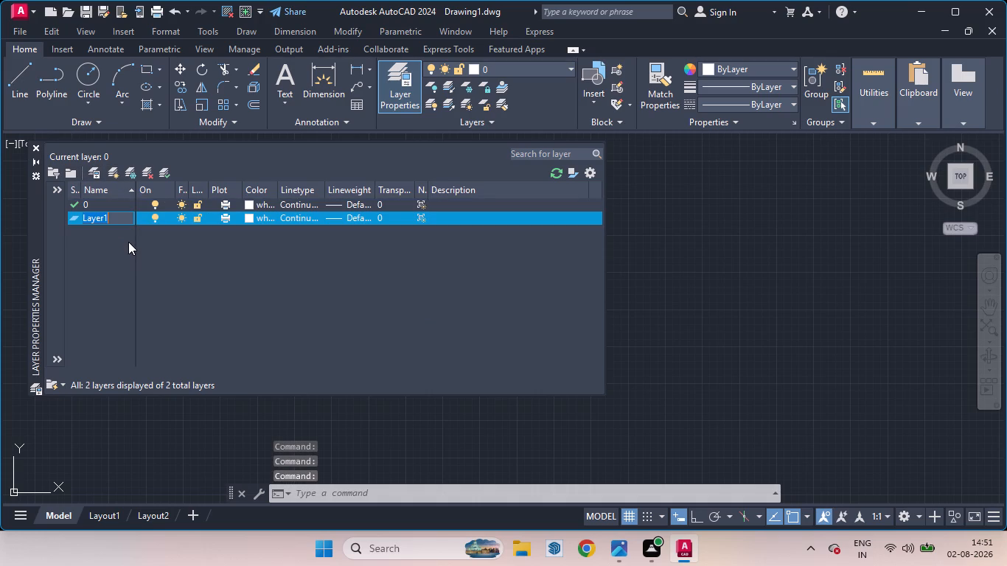
key(BackSpace)
key(BackSpace)
text(window)
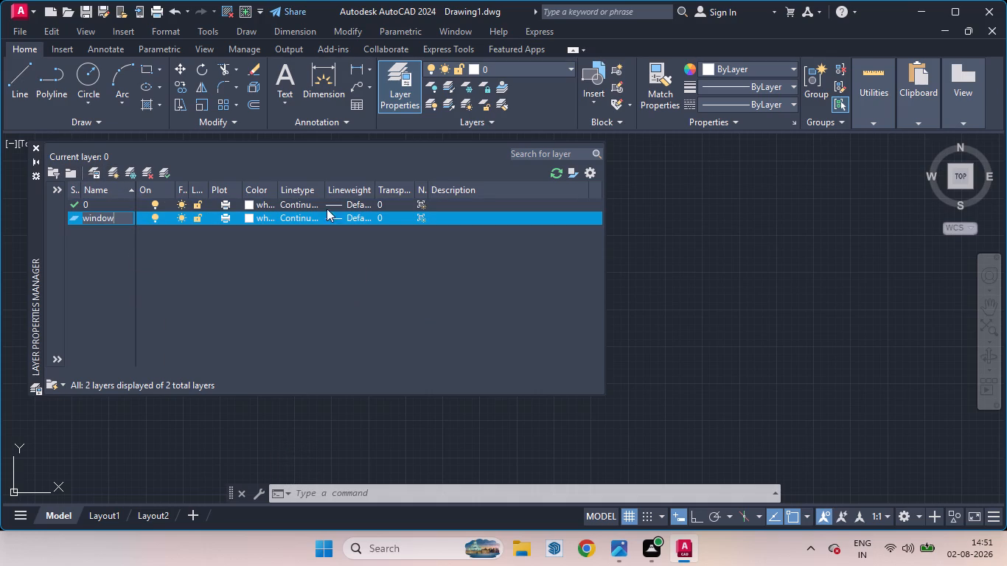
click(248, 217)
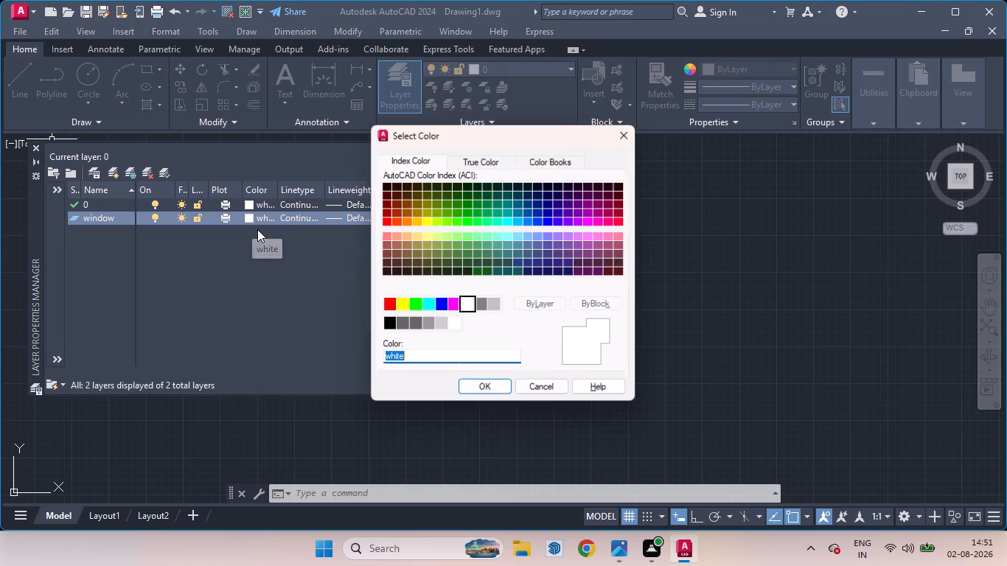
click(386, 222)
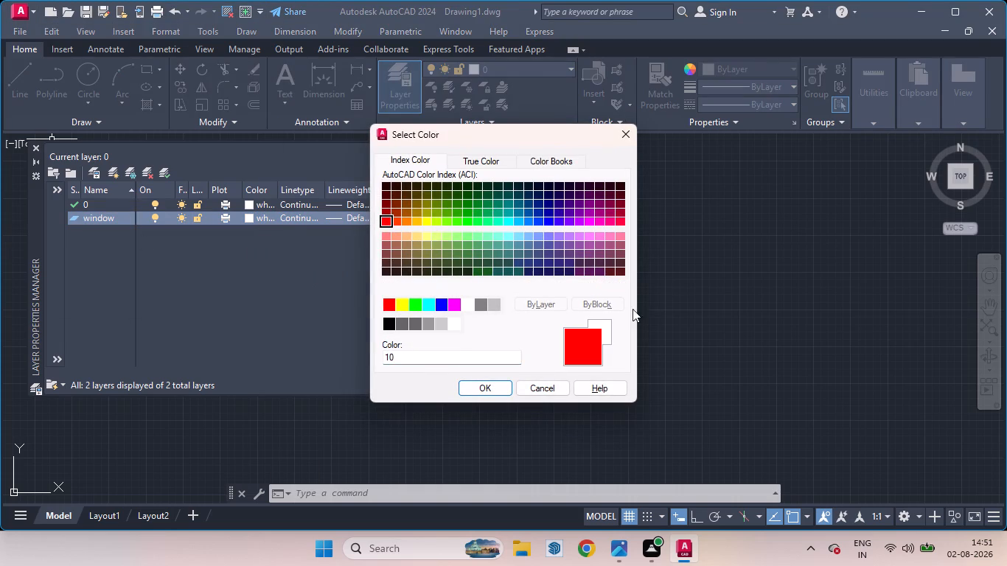
click(486, 385)
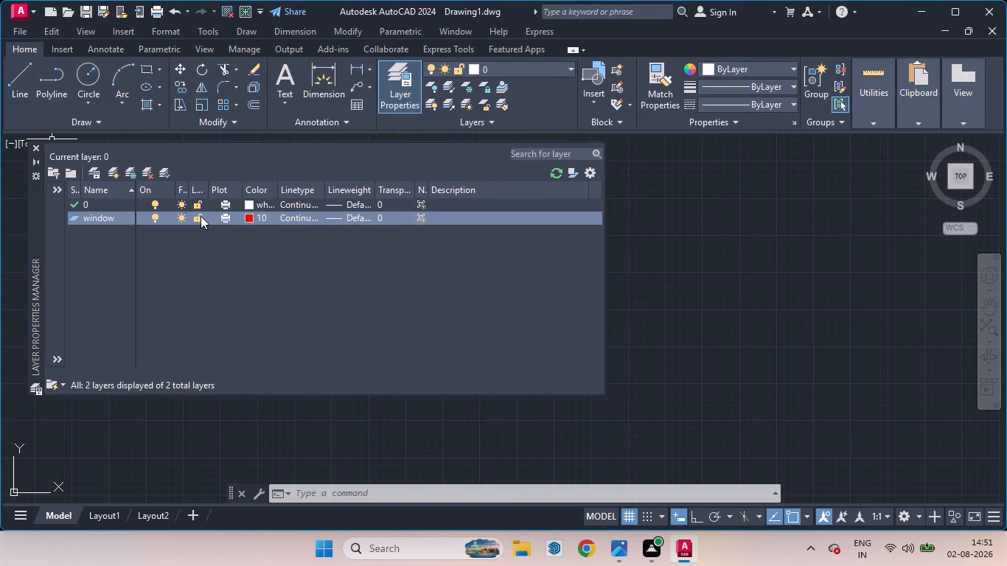
Create a new layer named xl and set its color to yellow, index 50.
click(108, 170)
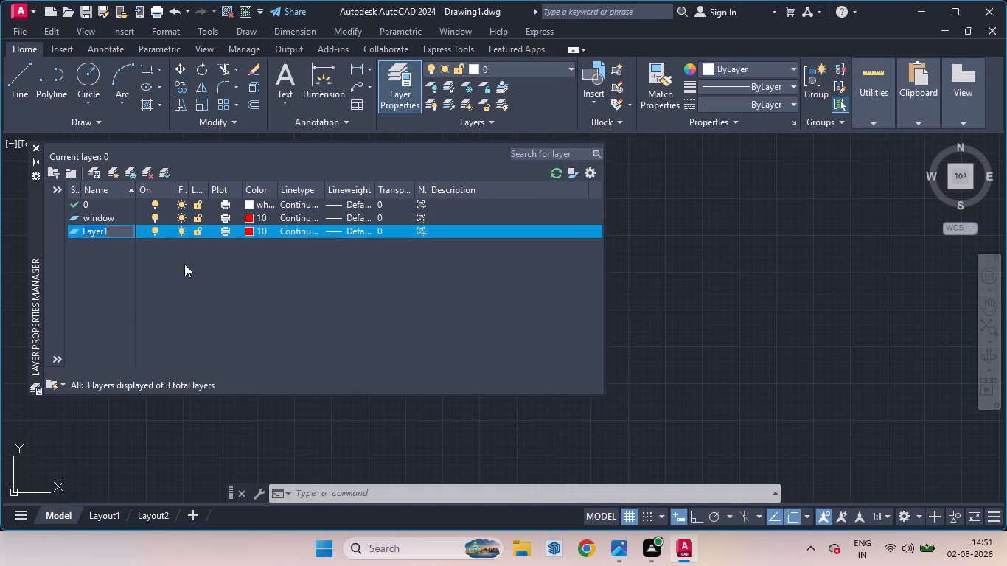
key(BackSpace)
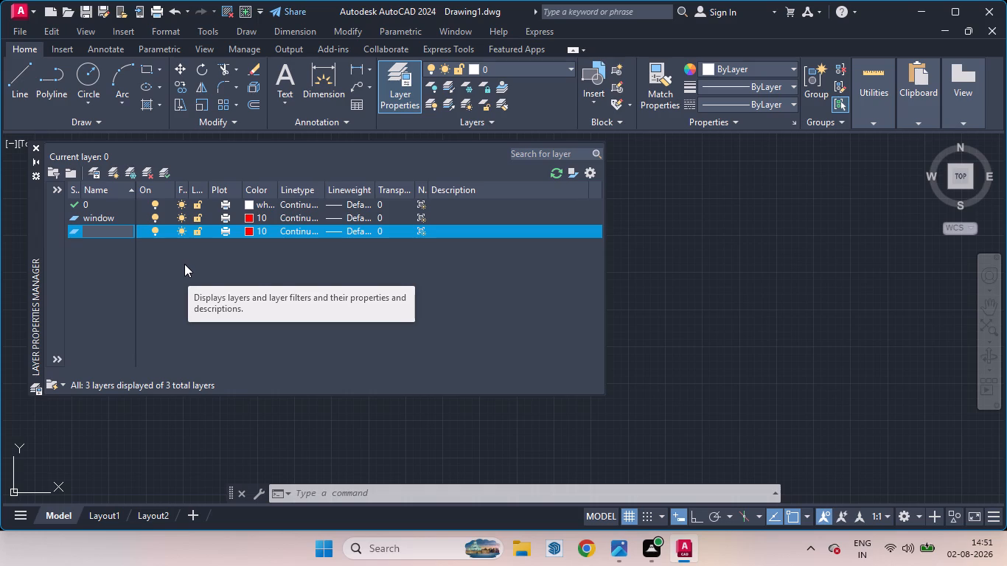
text(xl)
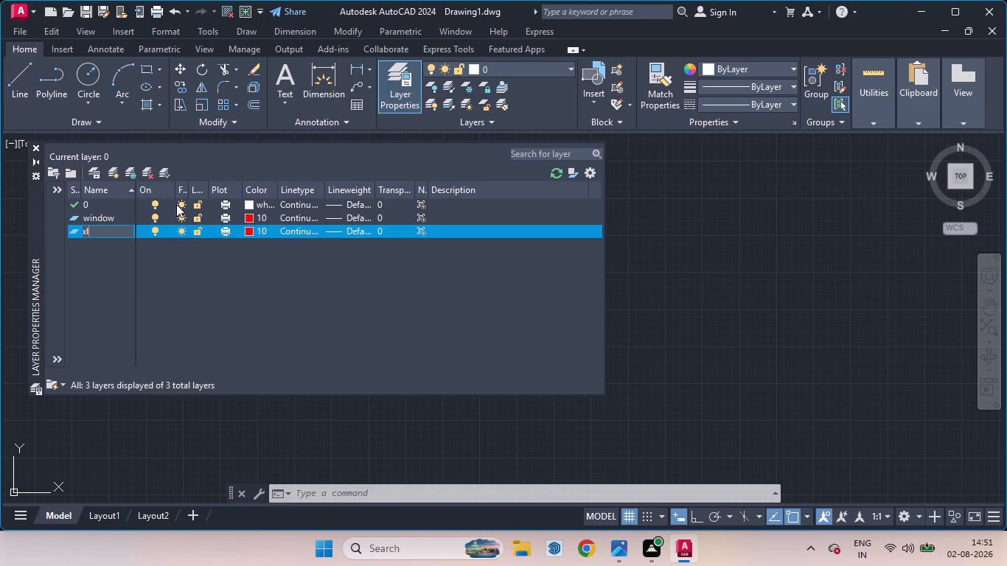
click(249, 228)
click(248, 229)
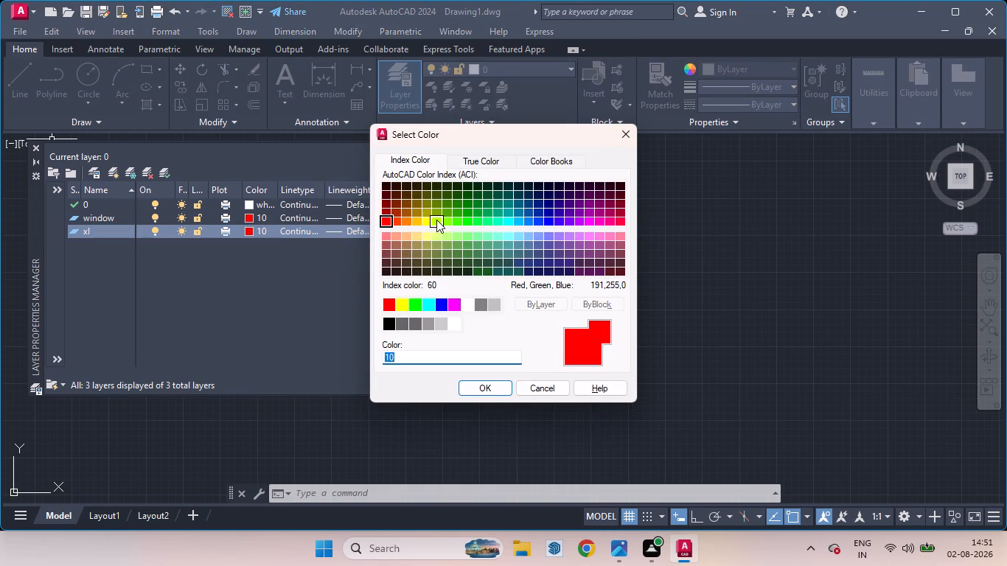
click(426, 221)
click(482, 391)
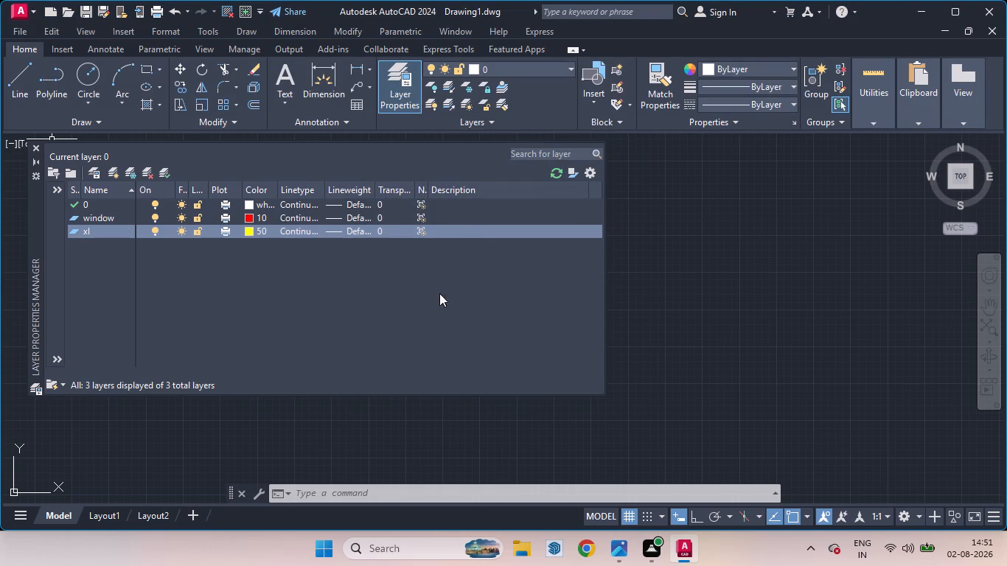
Create a new layer named stair and close the layer manager.
click(116, 174)
key(BackSpace)
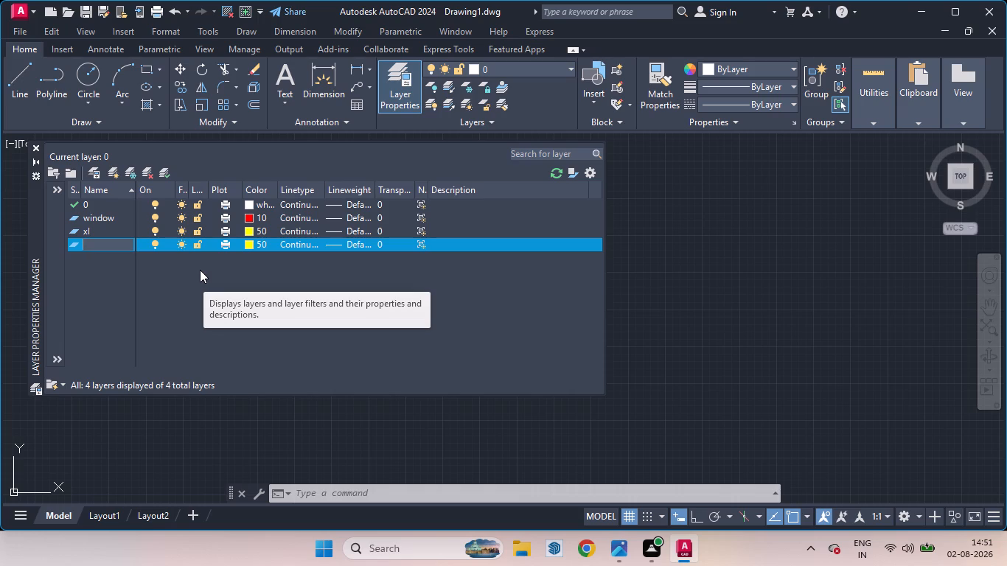
text(stai)
key(r)
click(681, 398)
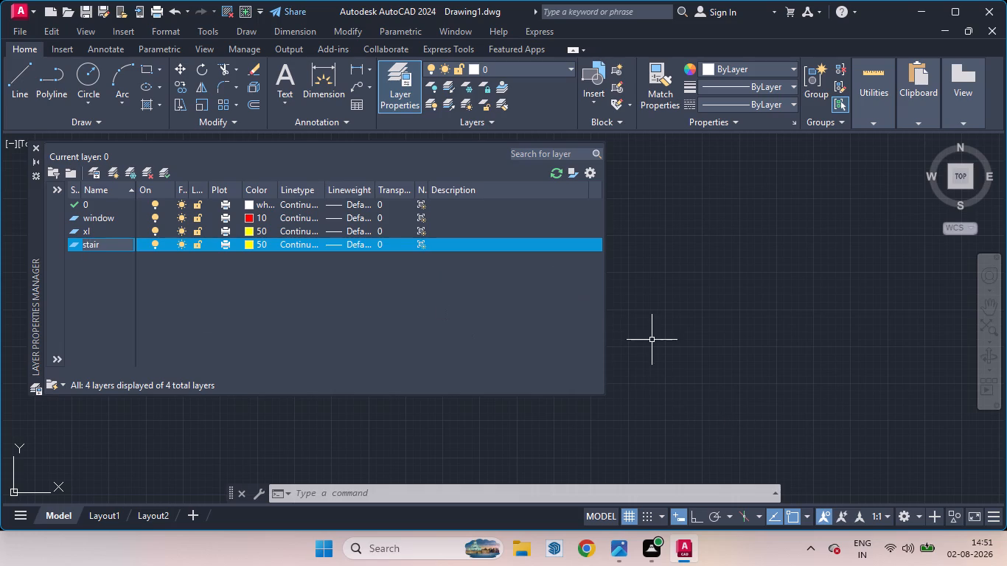
key(space)
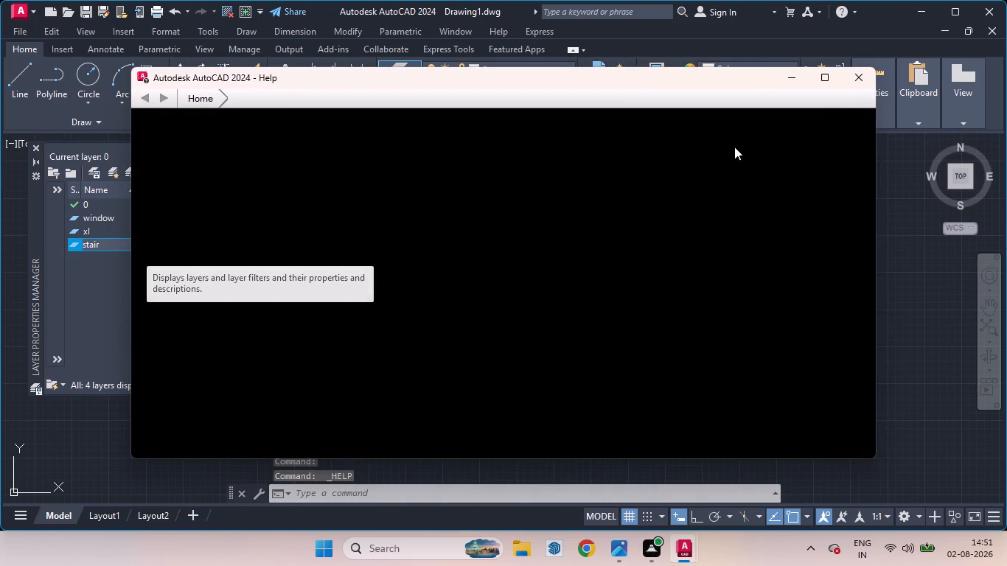
click(859, 83)
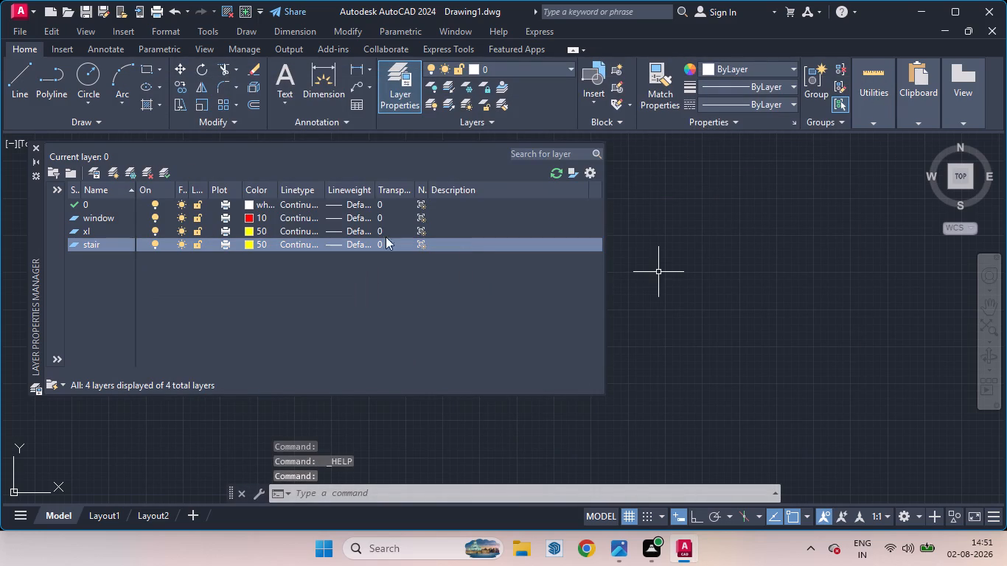
click(31, 151)
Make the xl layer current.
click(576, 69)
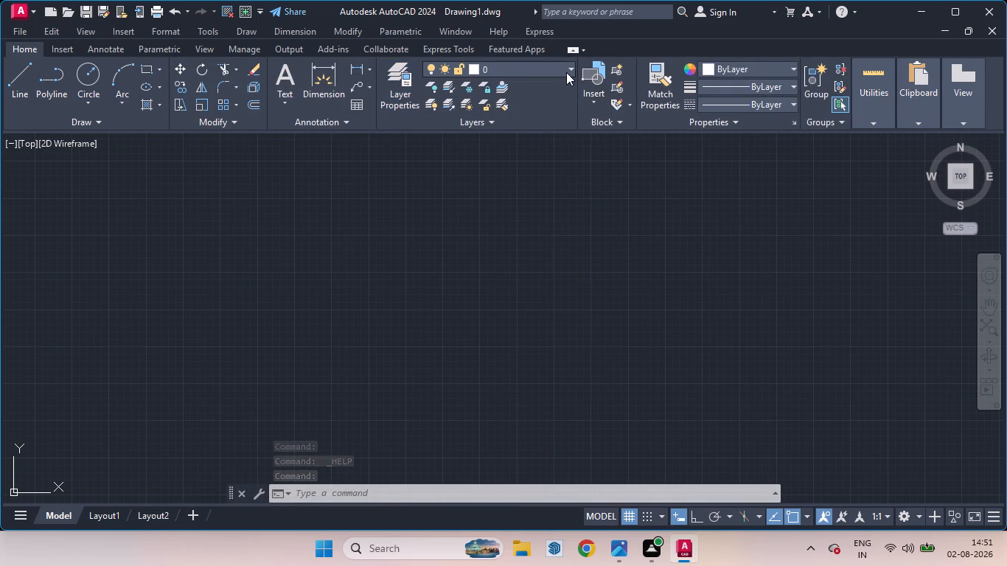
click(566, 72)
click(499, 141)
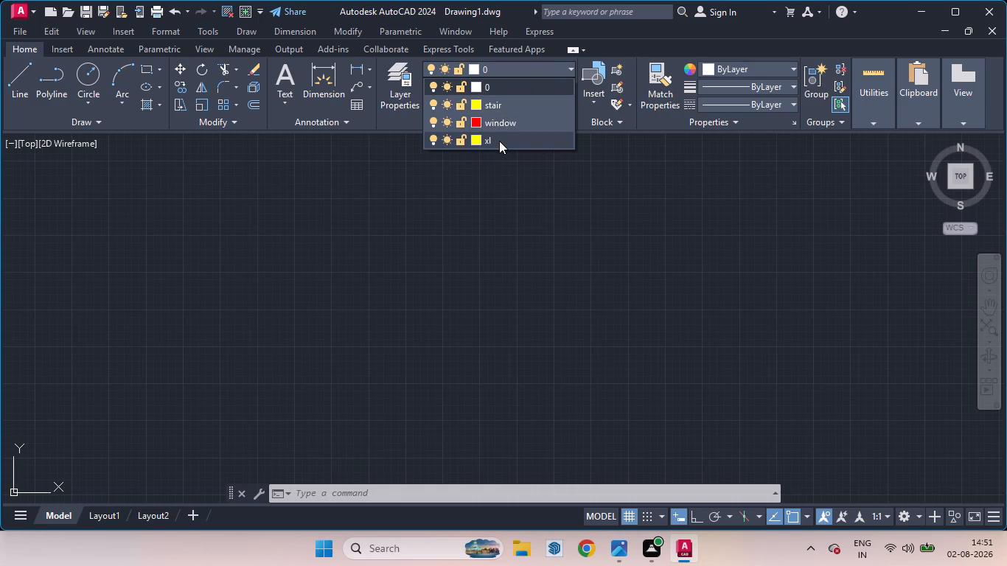
Make the stair layer current.
click(576, 66)
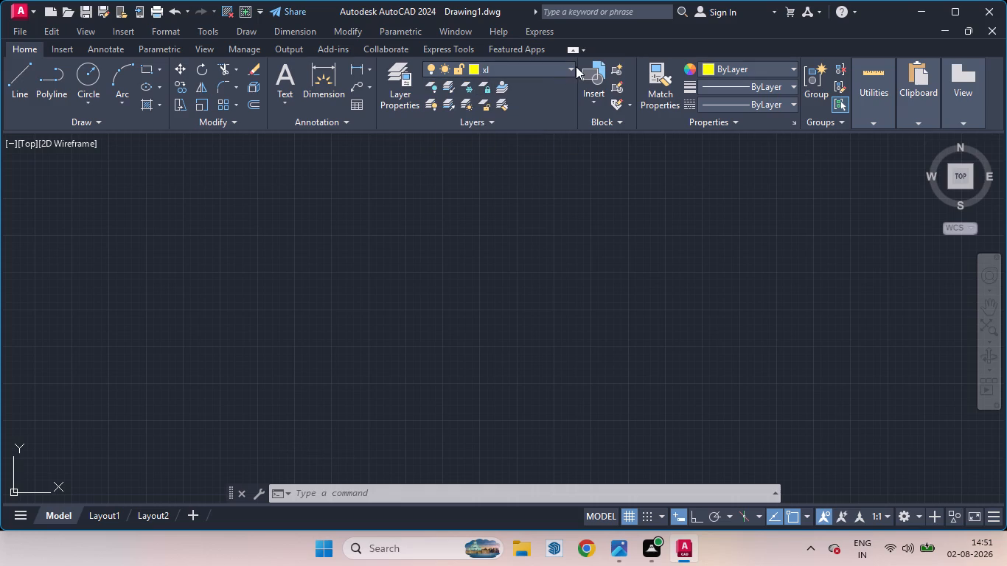
drag(478, 83, 480, 103)
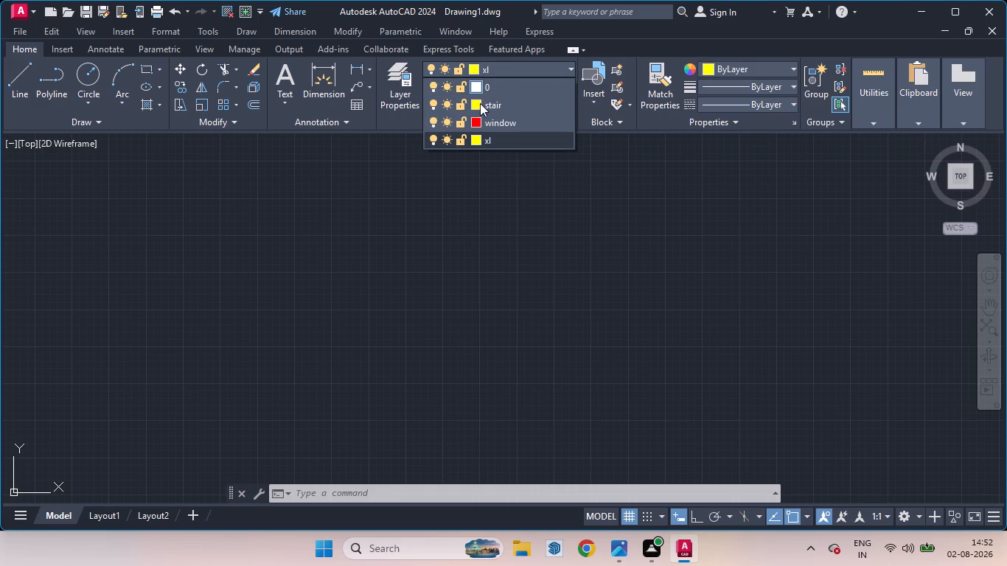
drag(480, 103, 478, 107)
click(502, 108)
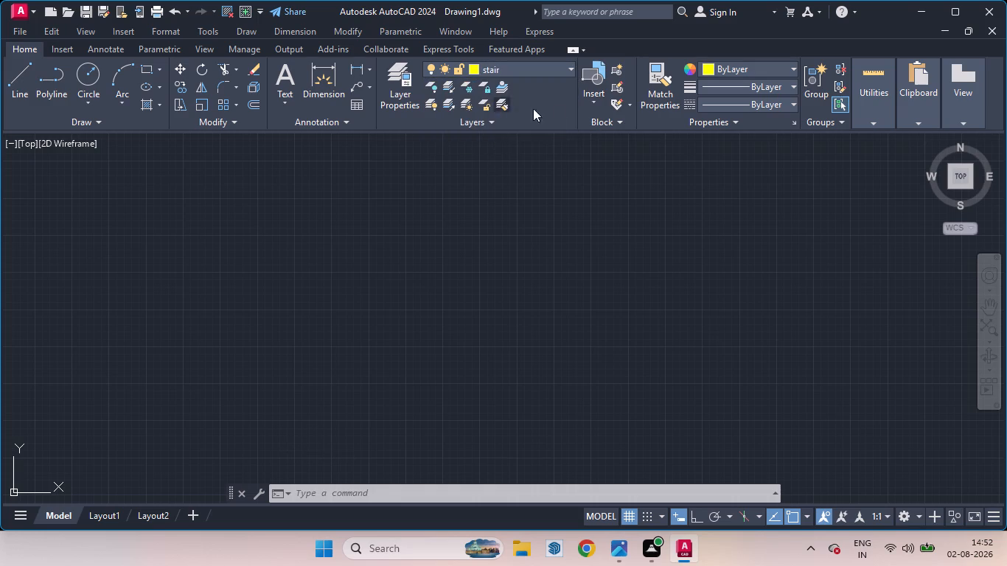
Change the stair layer's color to white, index 7.
click(473, 66)
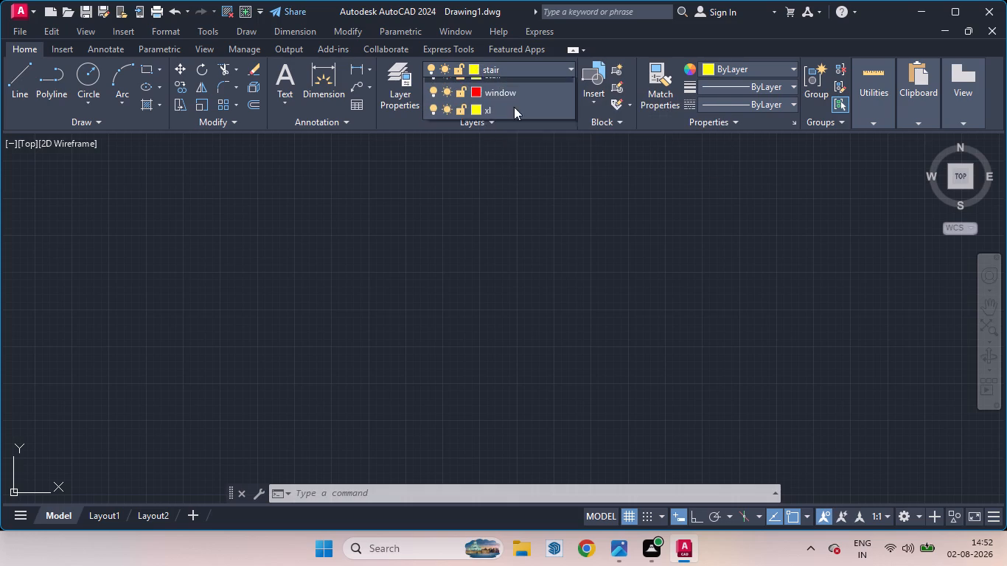
click(474, 107)
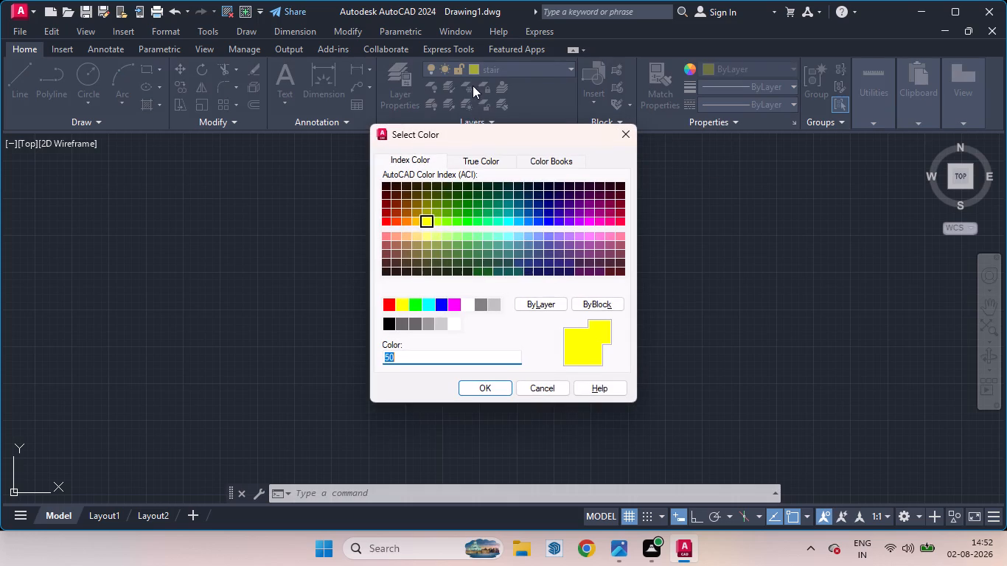
drag(428, 223, 485, 230)
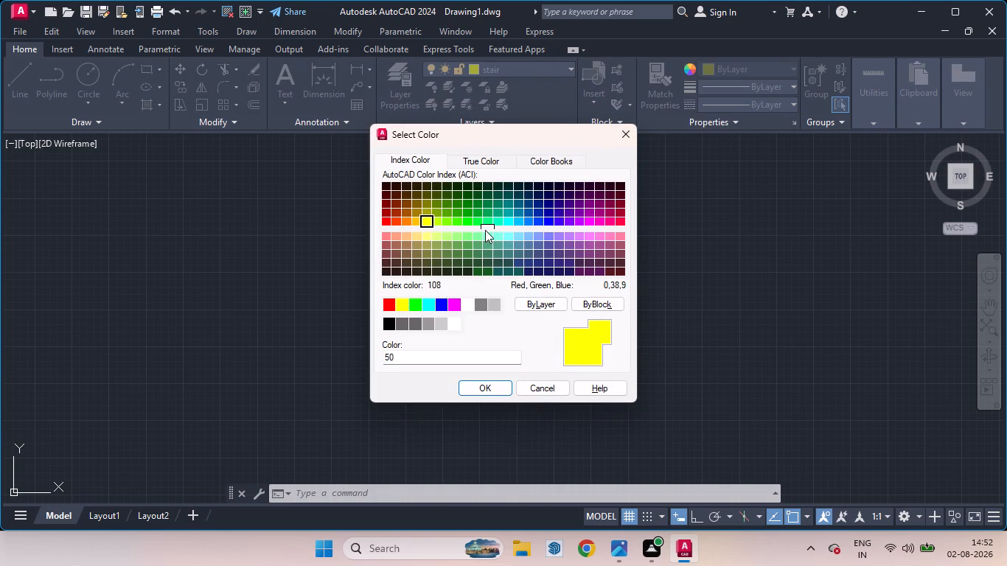
drag(485, 230, 452, 280)
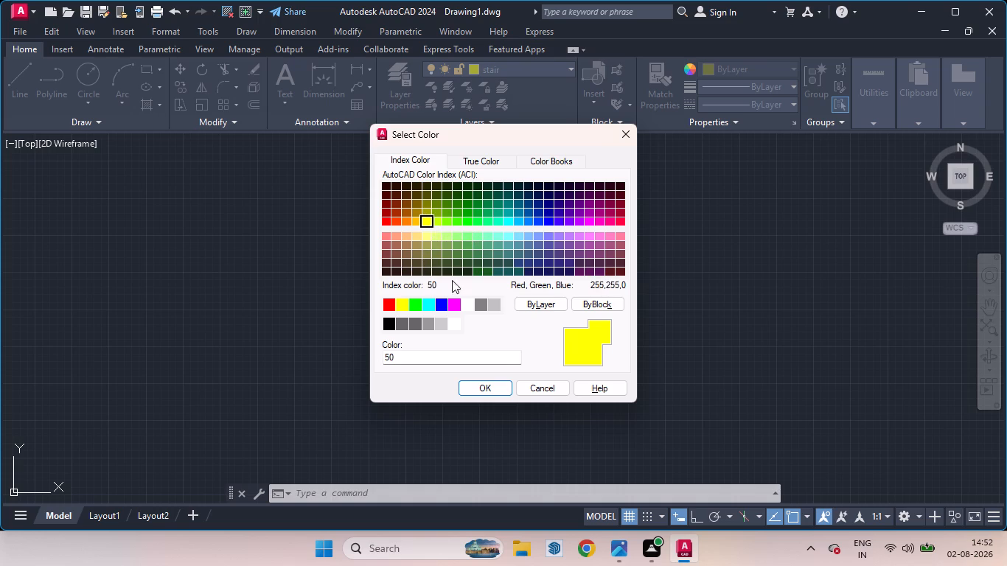
drag(452, 280, 480, 231)
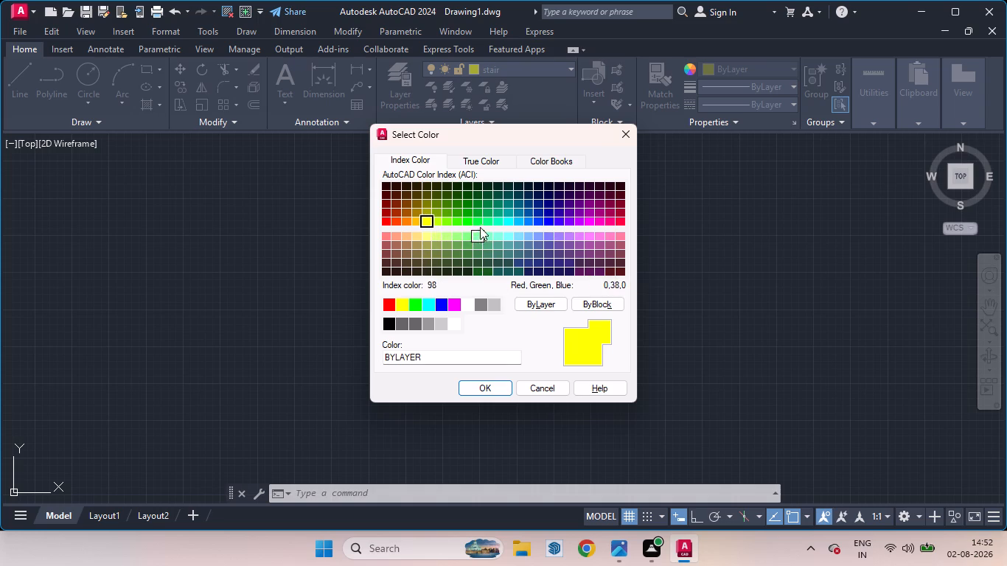
scroll(484, 212, down, 5)
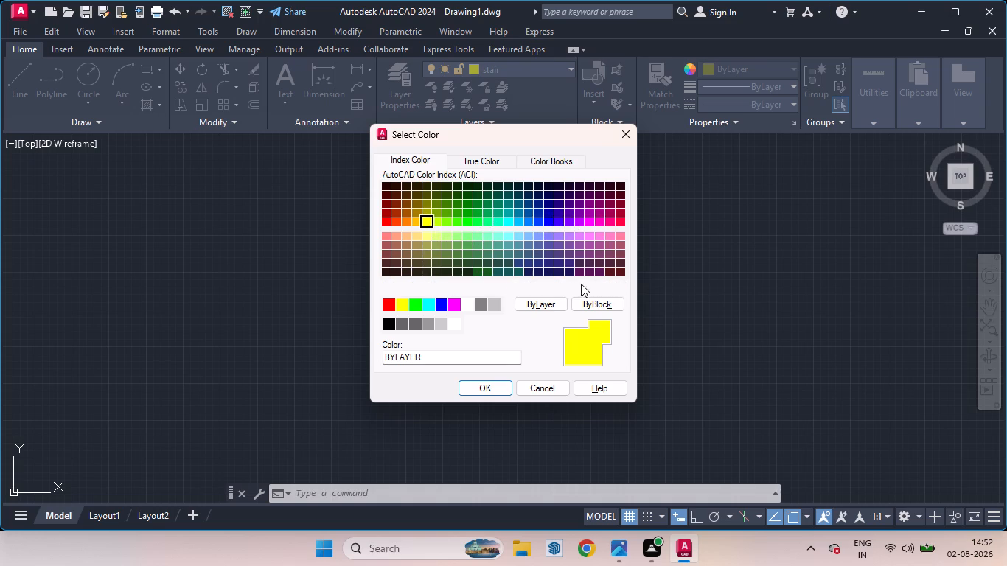
click(473, 301)
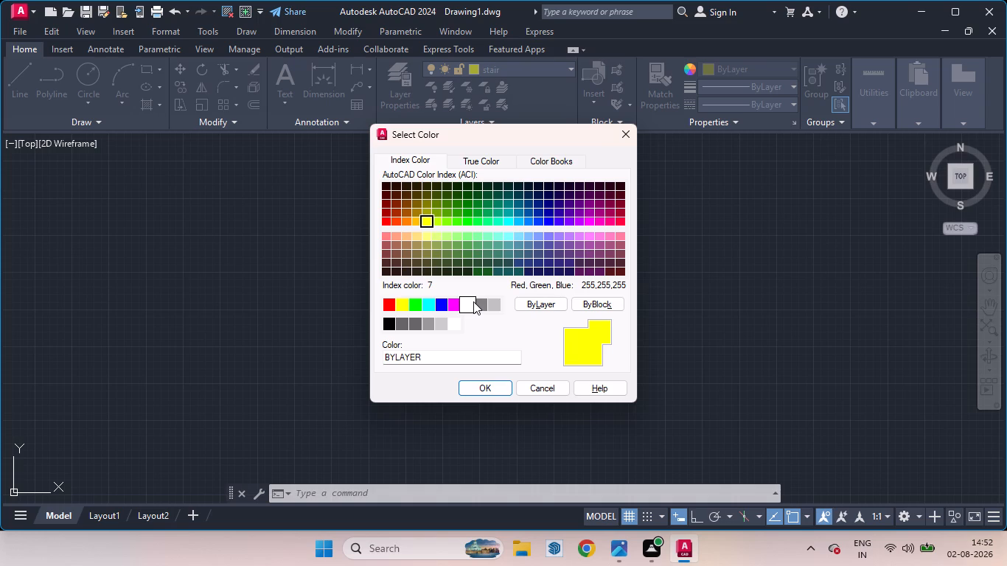
click(490, 390)
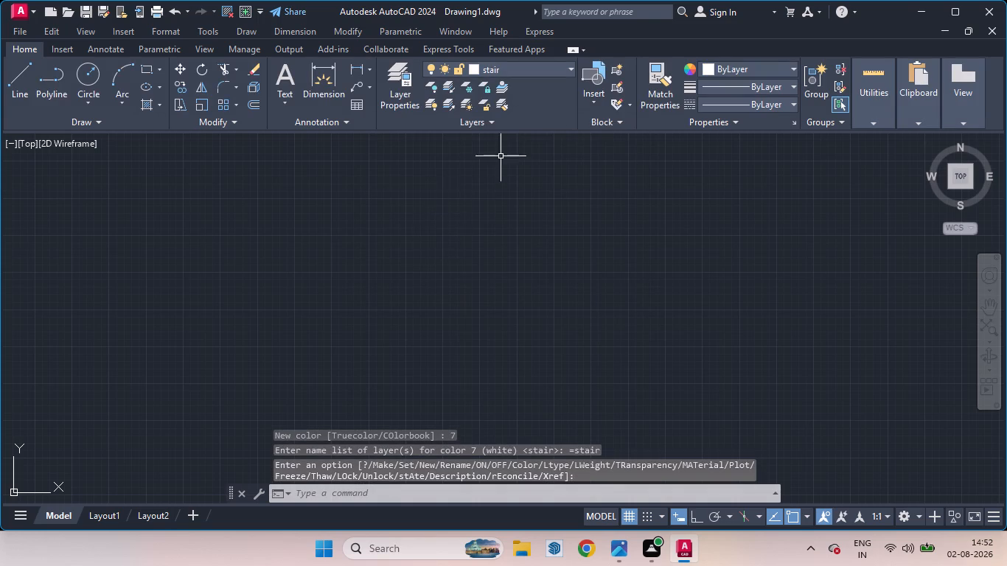
Make the xl layer current and draw one vertical construction line for the plan's left side.
click(558, 71)
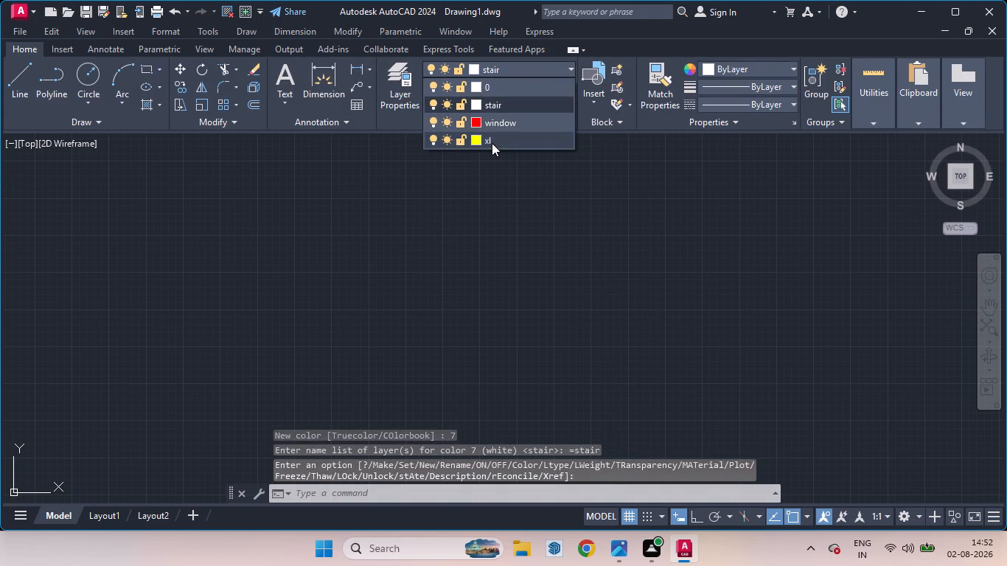
click(492, 143)
key(x)
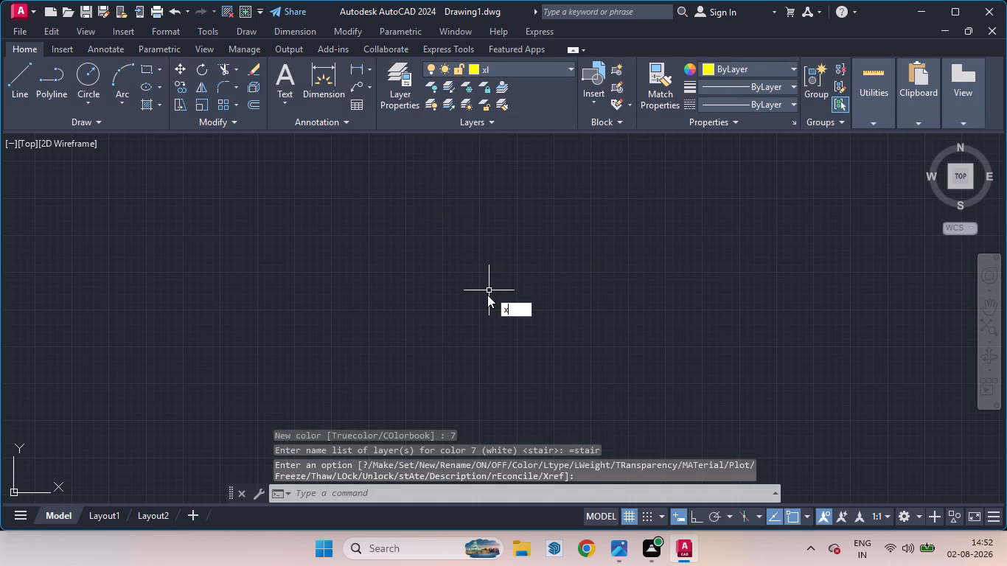
key(l)
key(Return)
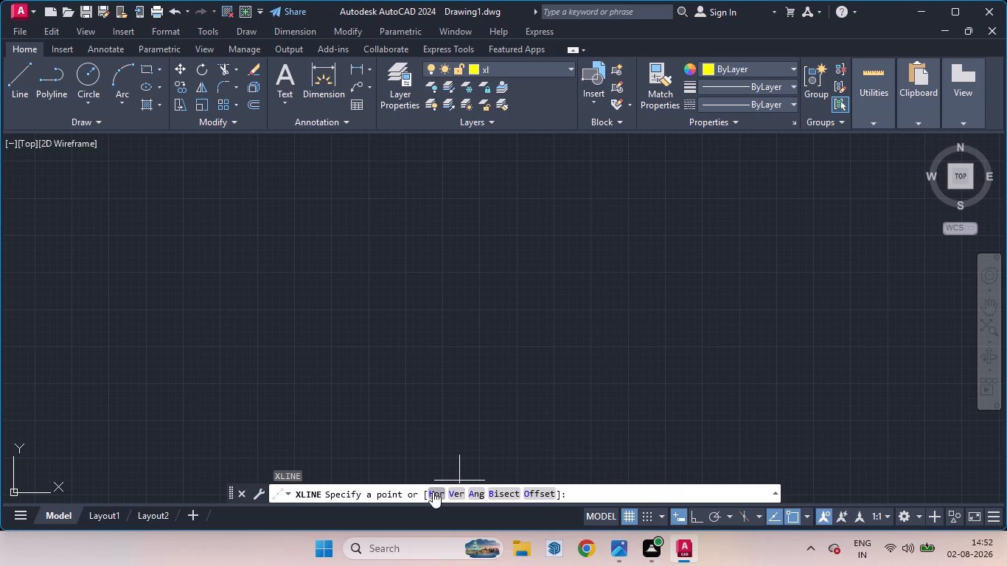
click(451, 494)
click(341, 270)
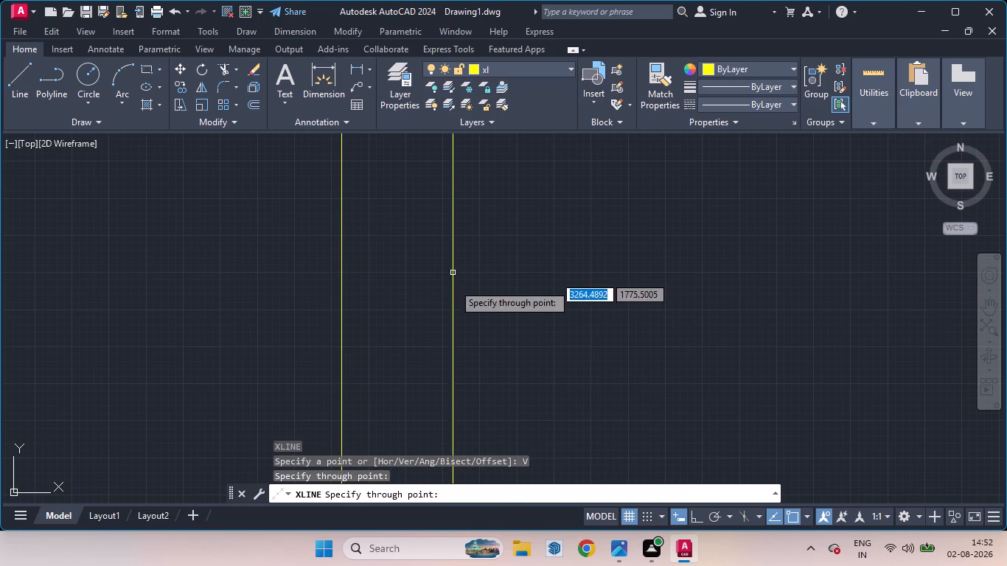
key(space)
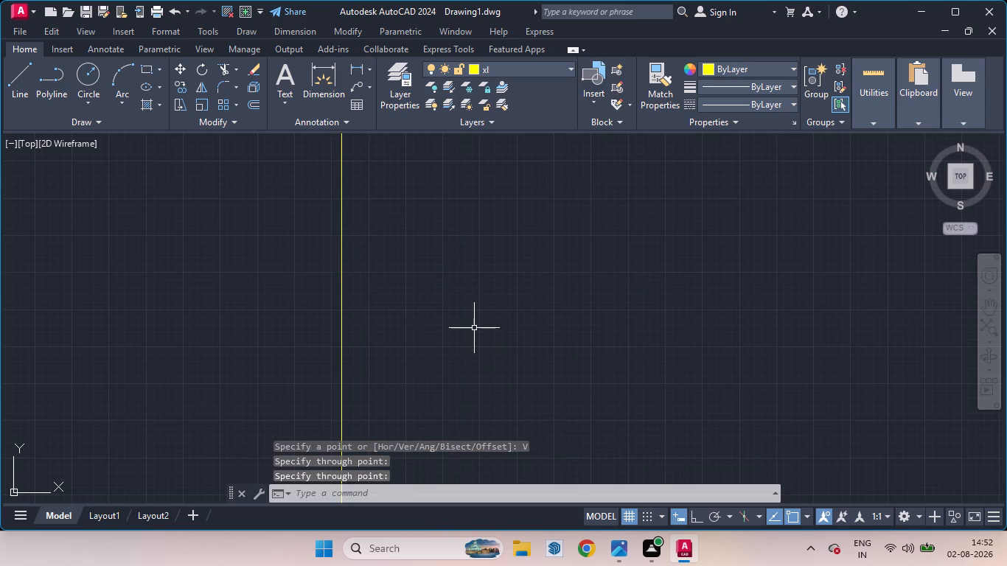
Draw one horizontal construction line crossing the upper part of the vertical construction line.
key(x)
key(l)
key(Return)
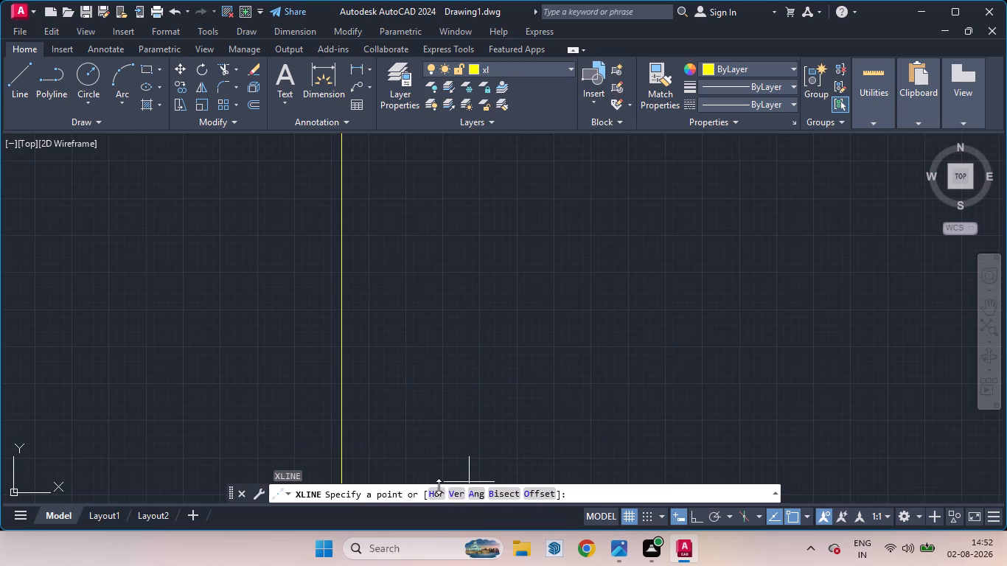
click(437, 492)
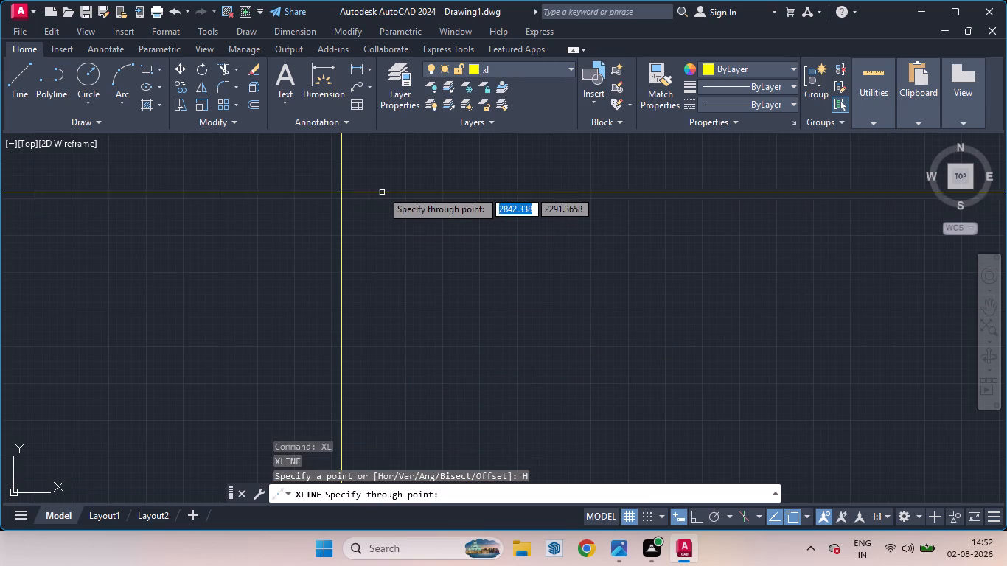
click(382, 185)
key(space)
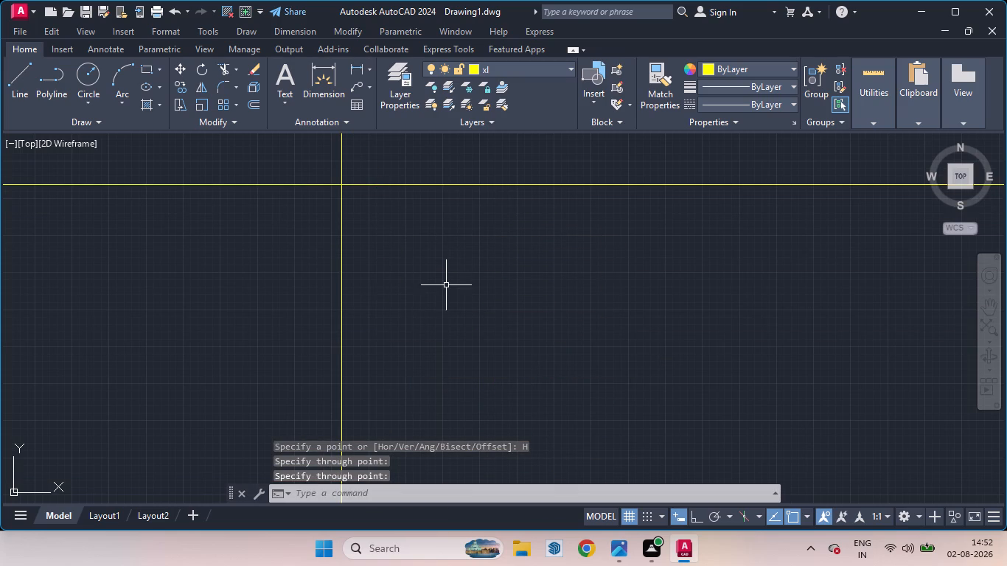
Trim the vertical line above and the horizontal line left of their intersection to form a top-left corner.
key(t)
key(r)
key(Return)
key(Return)
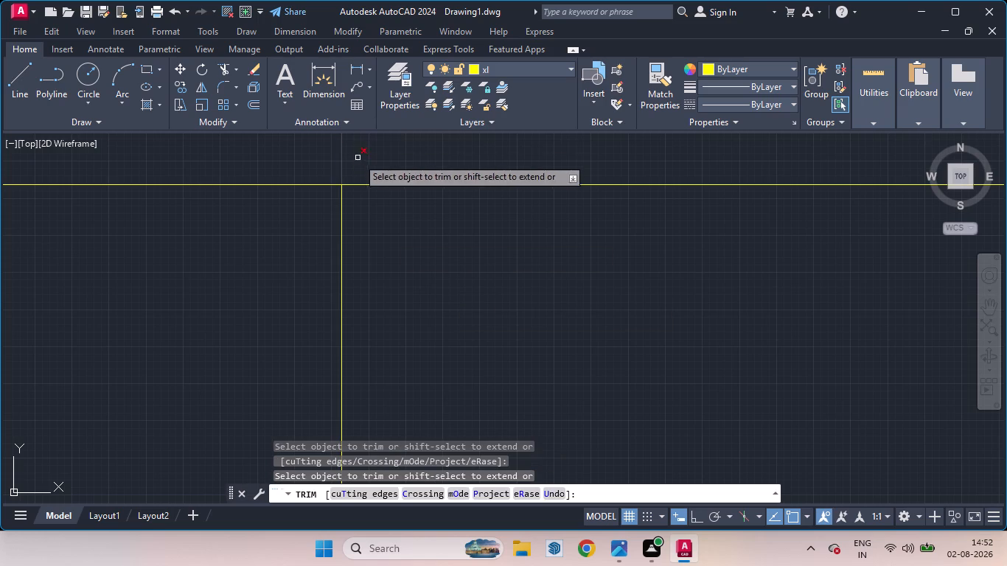
drag(365, 150, 297, 235)
key(space)
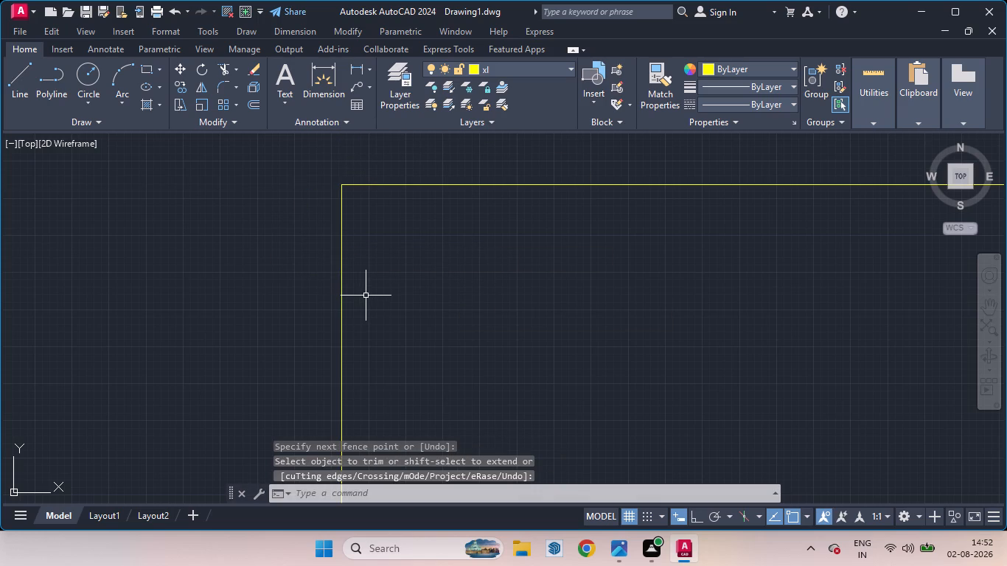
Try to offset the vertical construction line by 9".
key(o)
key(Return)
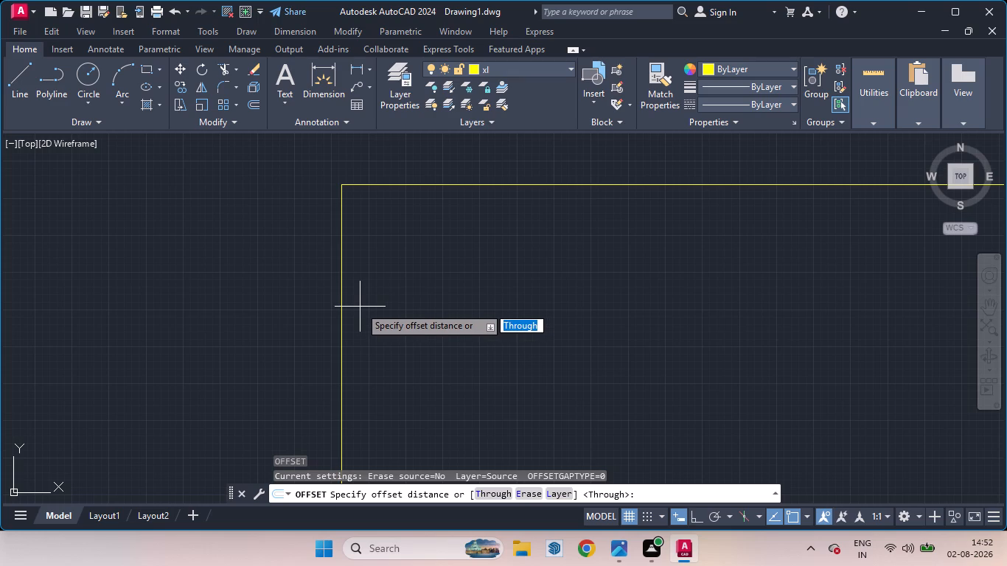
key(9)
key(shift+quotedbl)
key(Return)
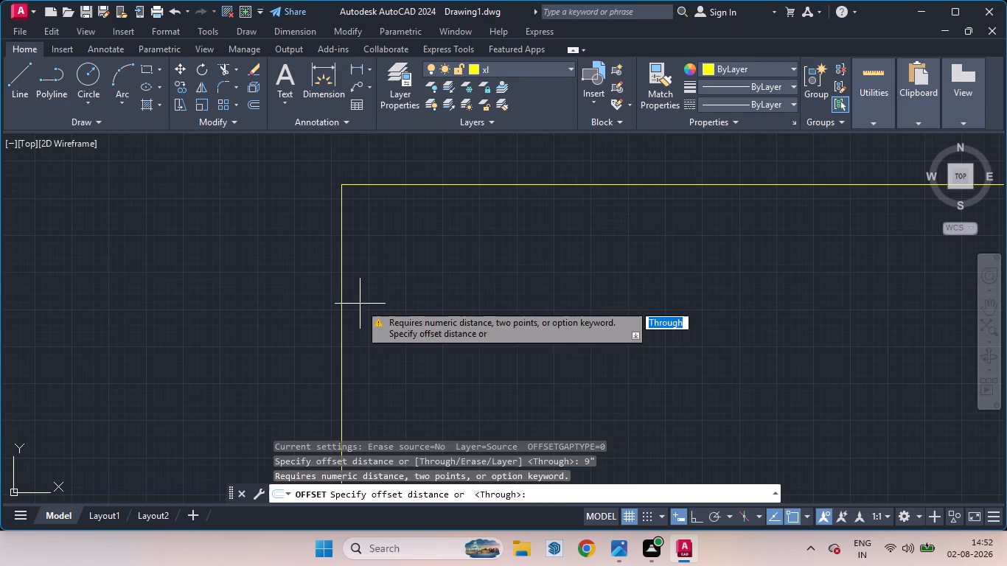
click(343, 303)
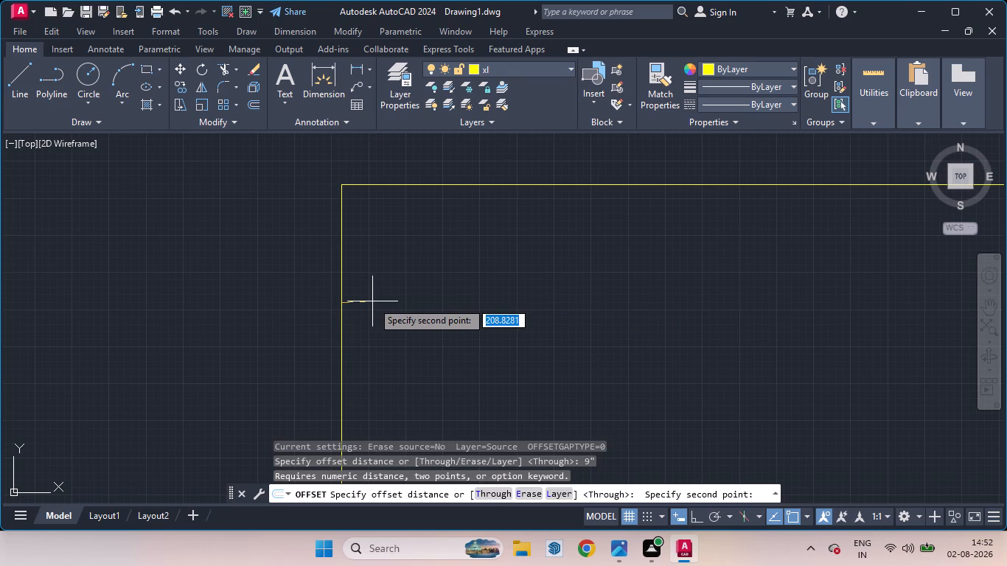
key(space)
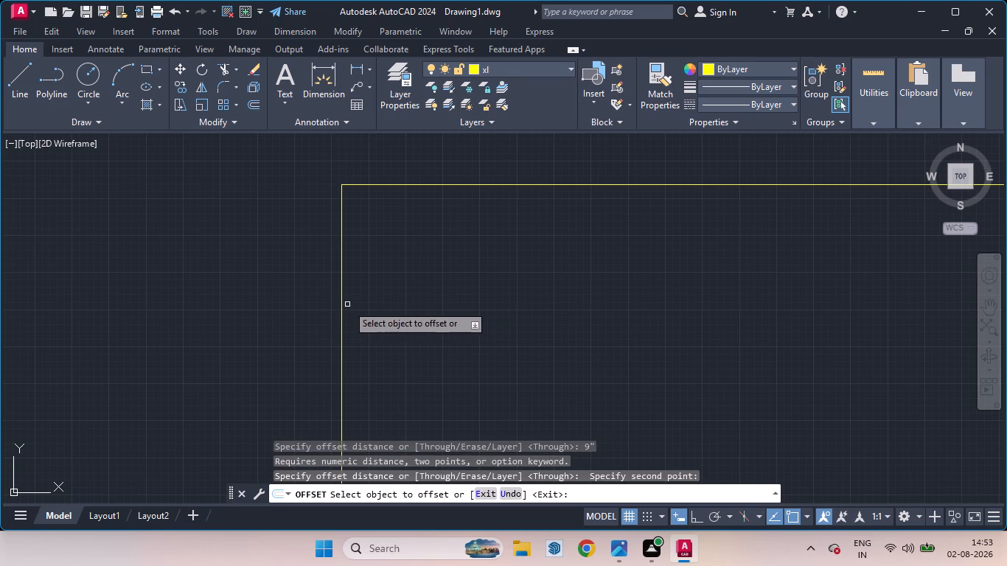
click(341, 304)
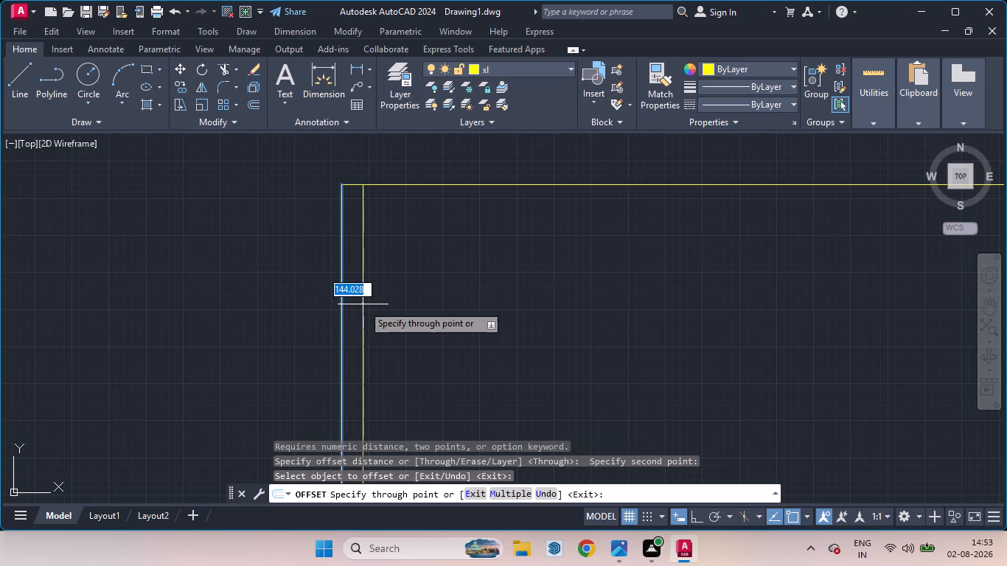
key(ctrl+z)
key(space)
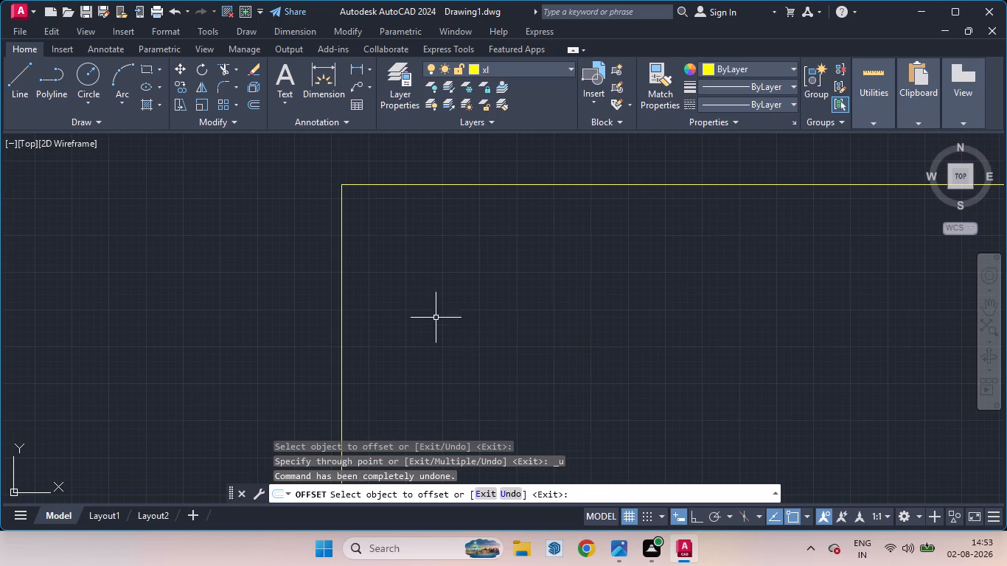
Set the drawing units to Engineering length with 0'-0.0" precision and the insertion scale to Inches.
key(u)
key(n)
key(Return)
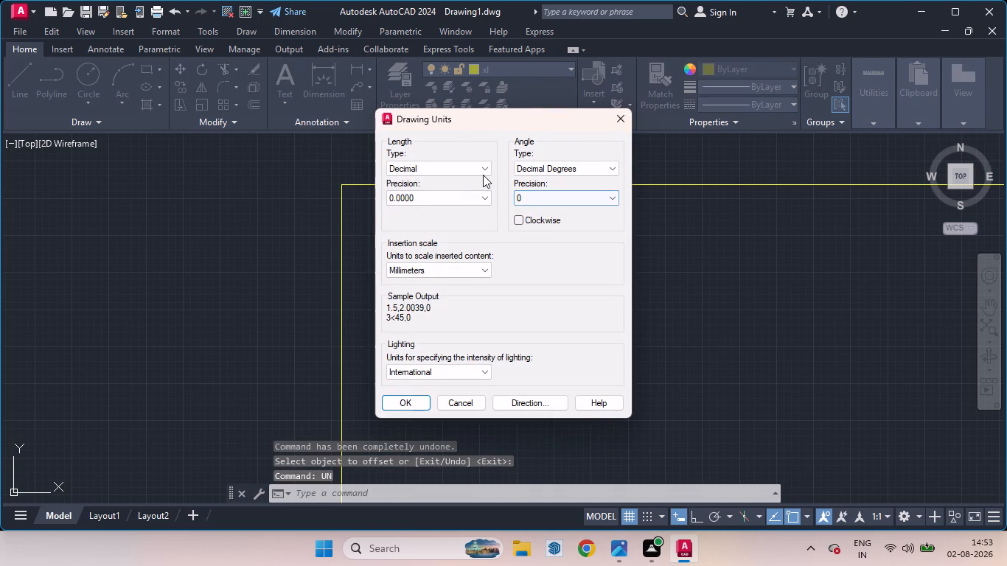
click(483, 171)
click(447, 202)
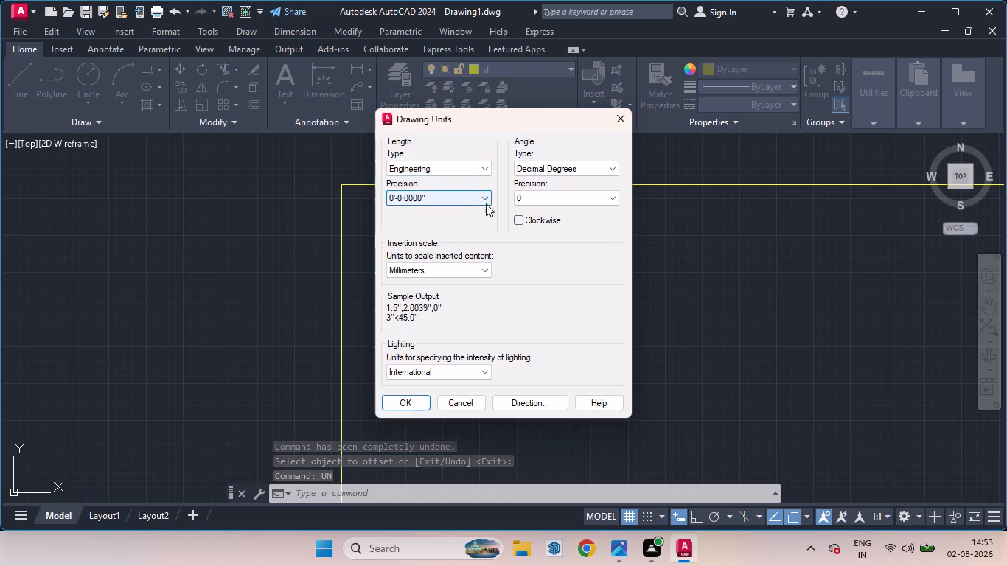
click(480, 270)
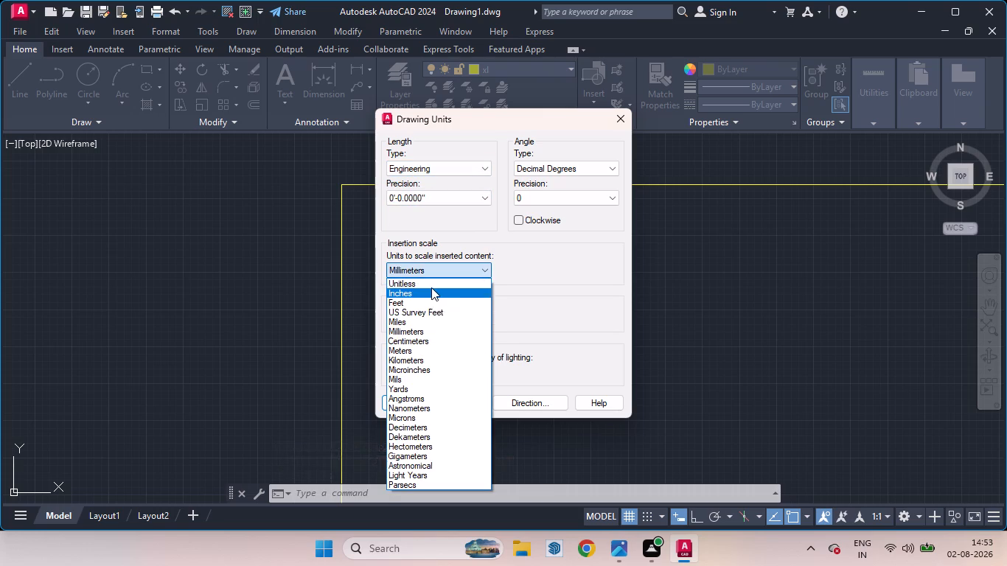
click(431, 287)
click(615, 156)
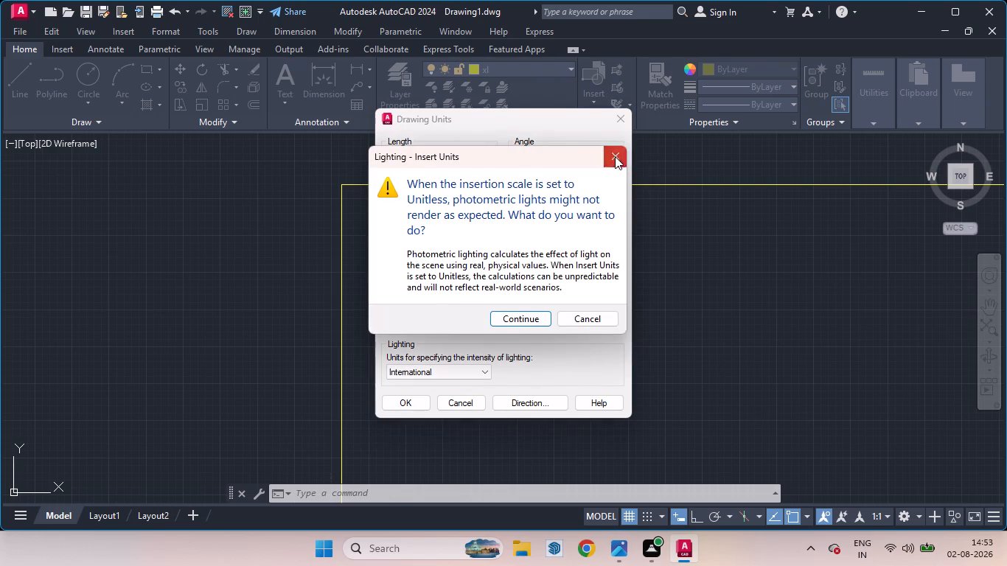
click(484, 270)
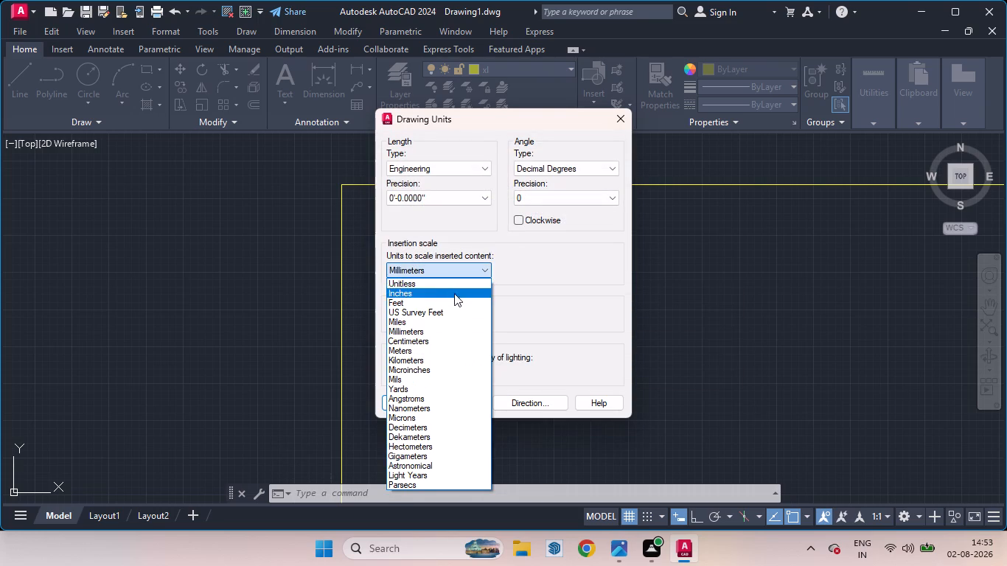
click(422, 293)
click(480, 200)
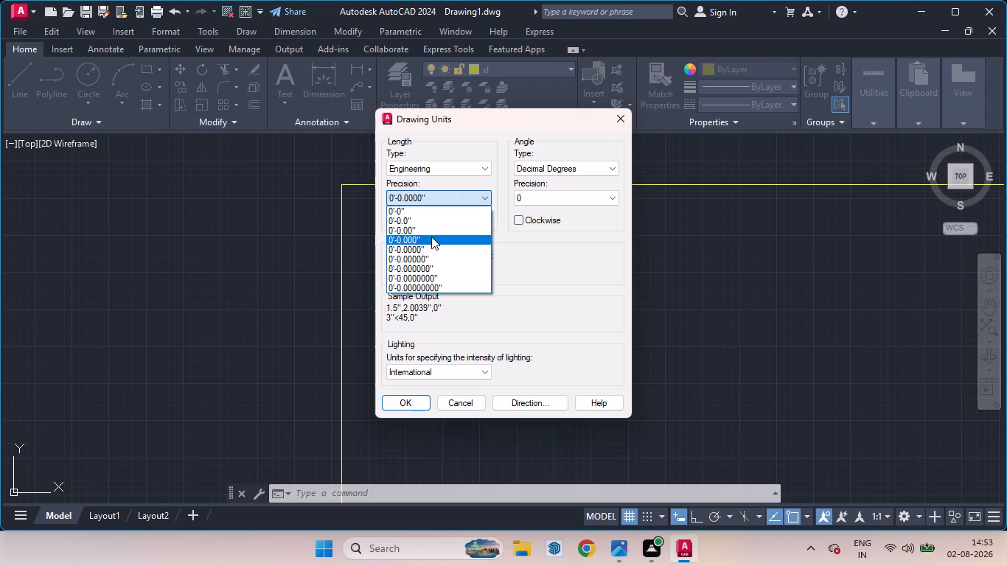
click(400, 221)
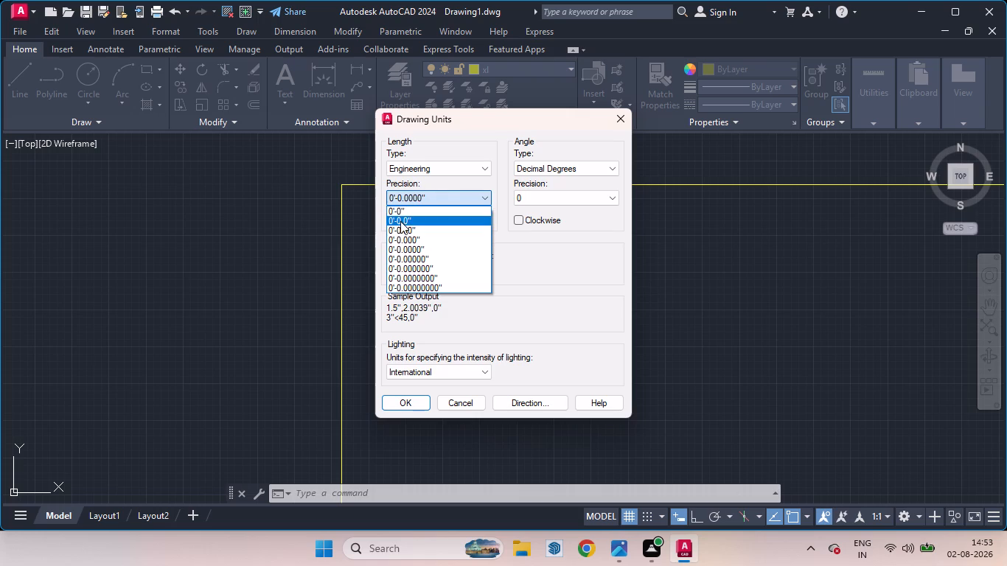
click(413, 399)
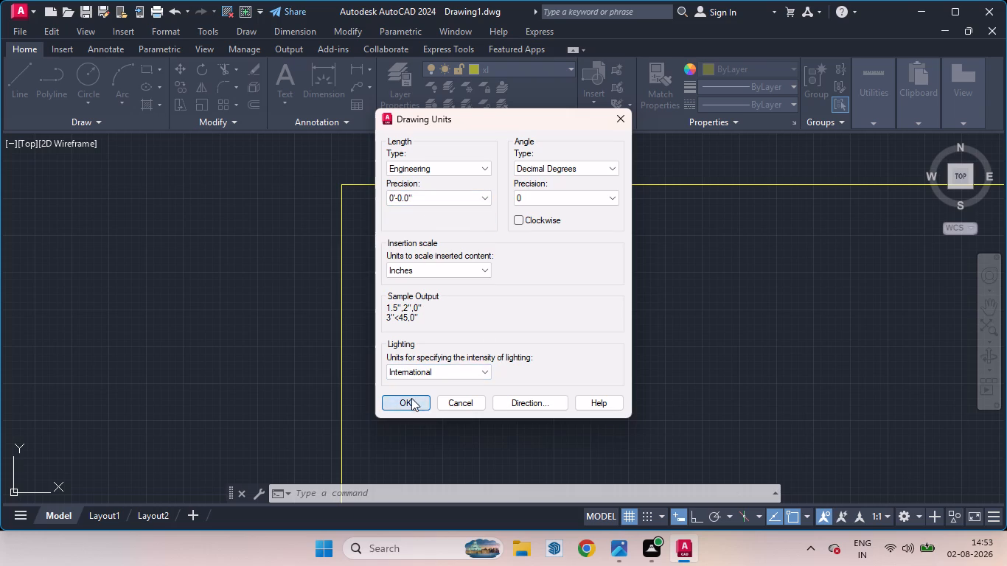
Set the ISO-25 dimension style's linear units to Engineering with 0'-0.0" precision, keep angles in whole decimal degrees, and make it current.
key(d)
key(Return)
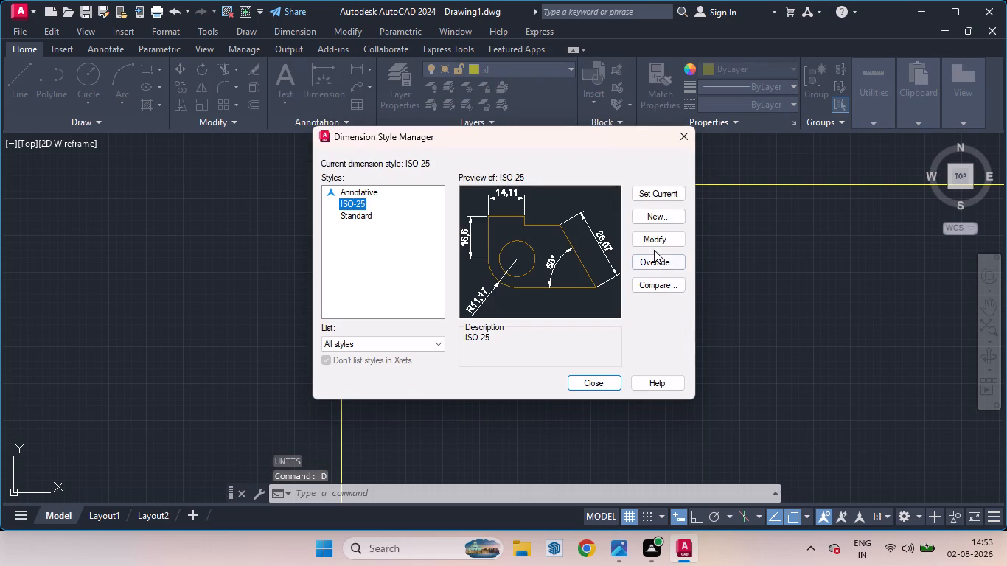
click(649, 239)
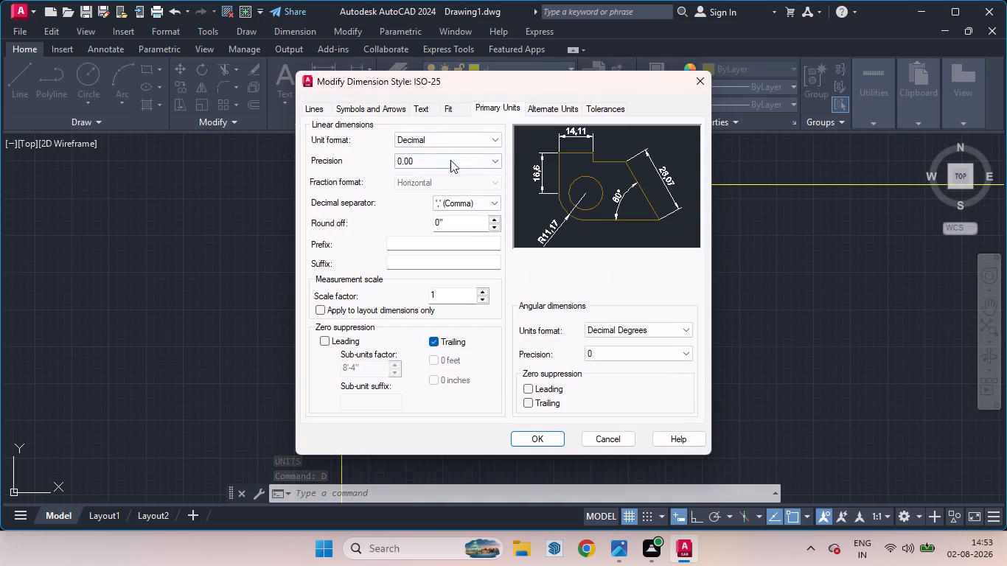
click(494, 141)
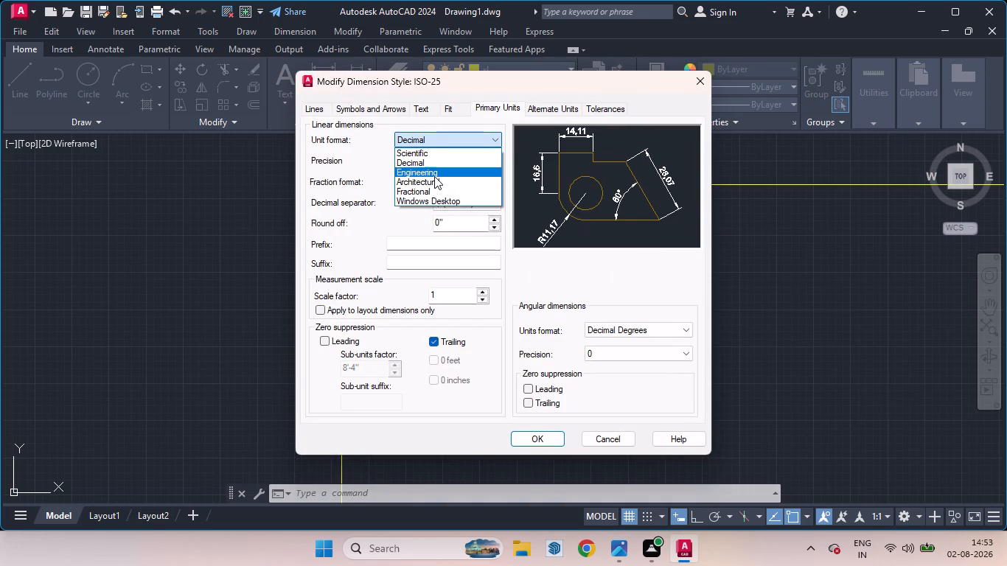
click(434, 176)
click(493, 161)
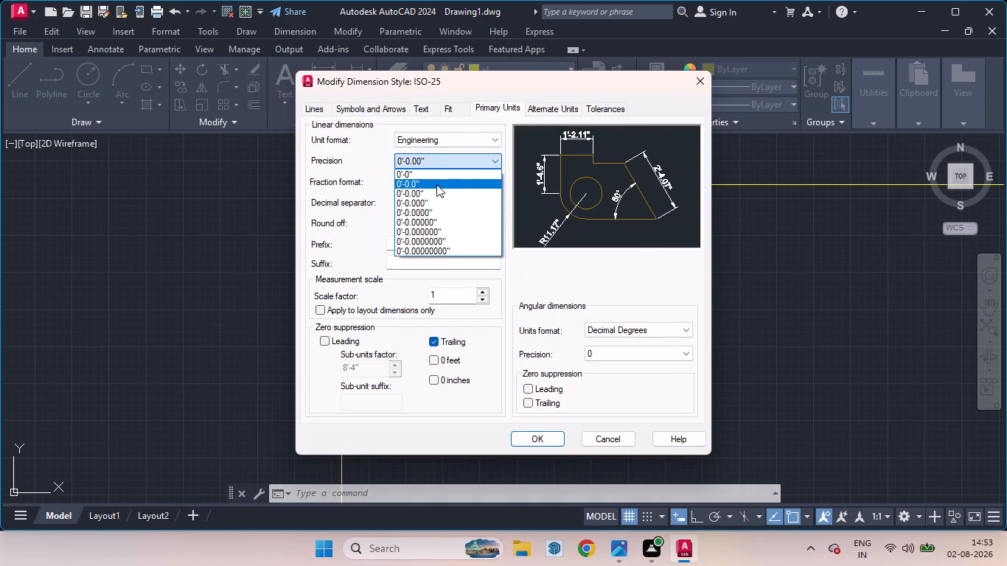
click(435, 183)
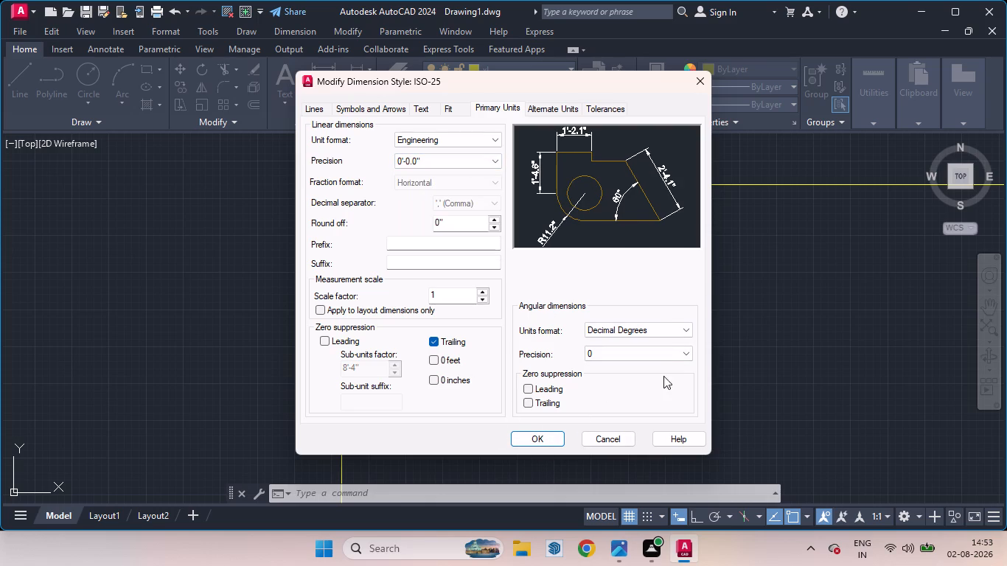
click(687, 328)
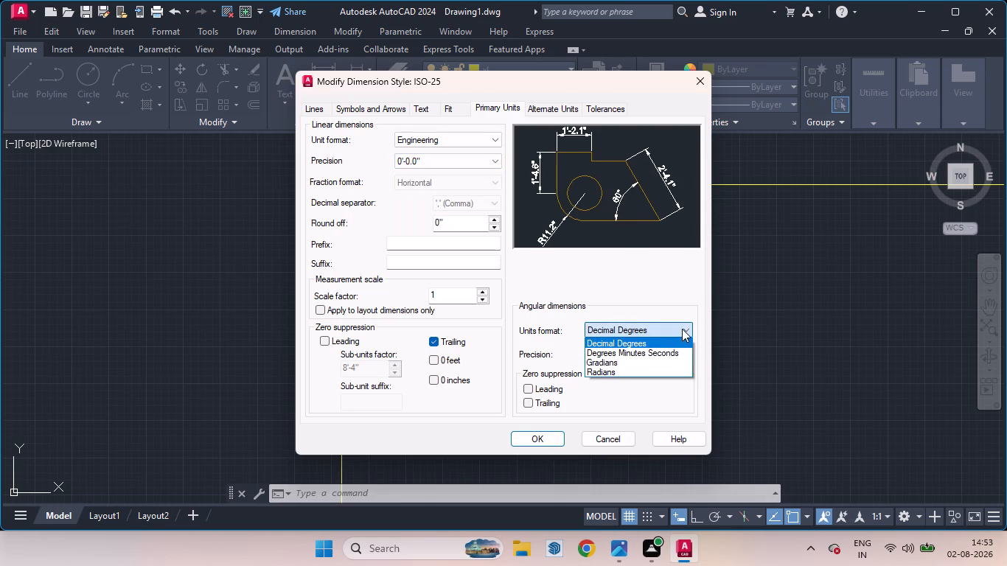
click(682, 329)
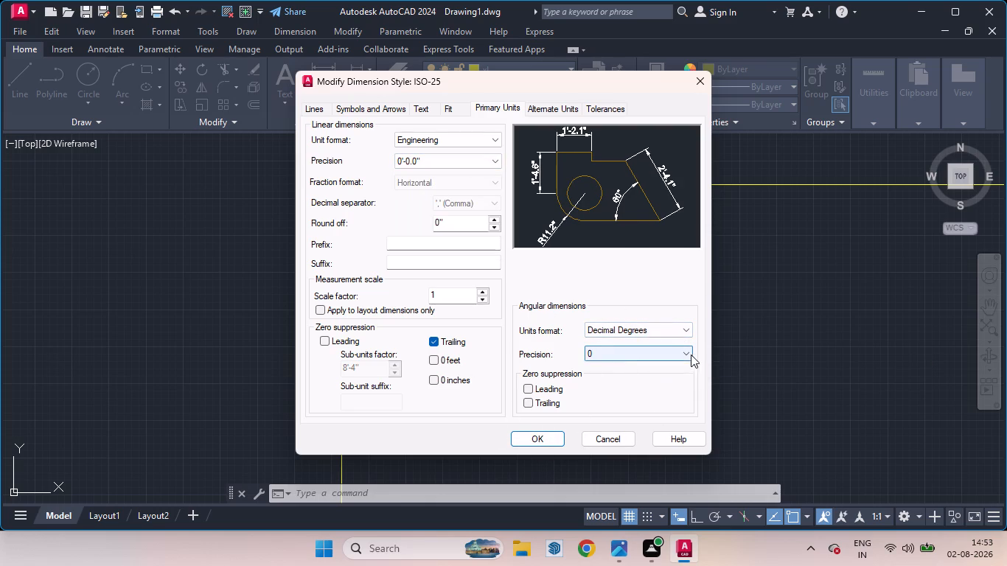
click(691, 354)
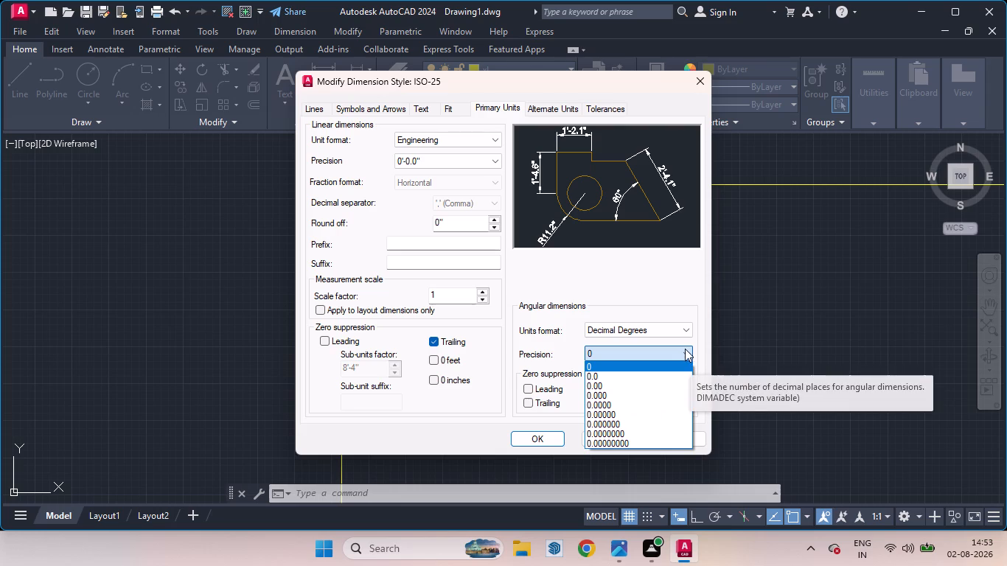
click(685, 348)
click(531, 439)
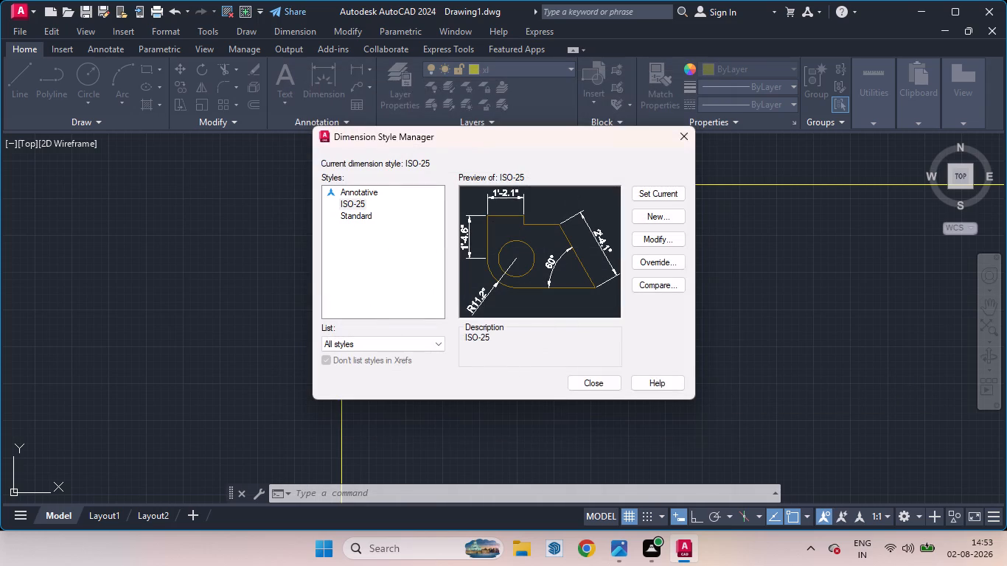
click(670, 196)
click(691, 131)
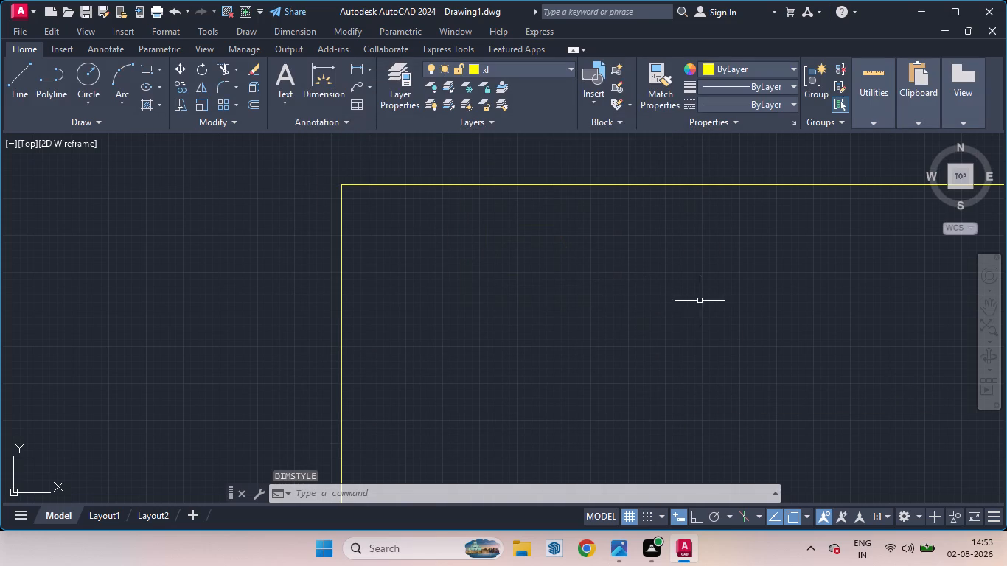
key(space)
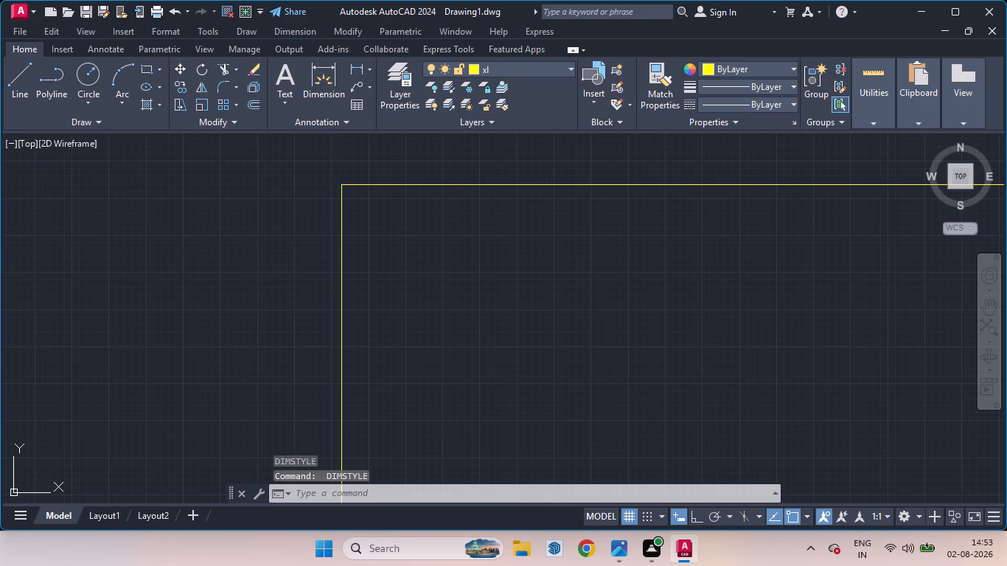
click(686, 136)
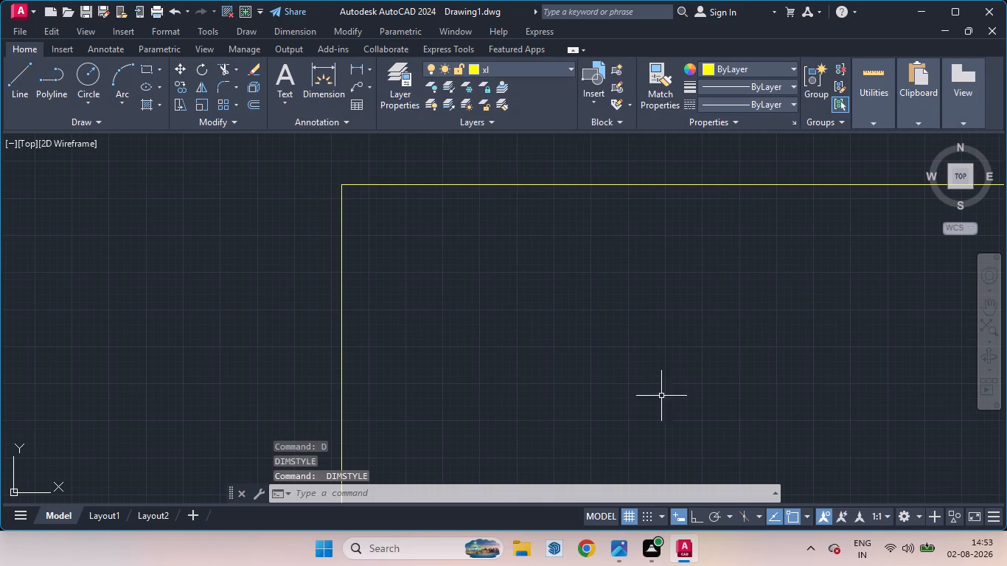
Offset the vertical construction line 9" to the right, towards the inside of the plan.
key(o)
key(Return)
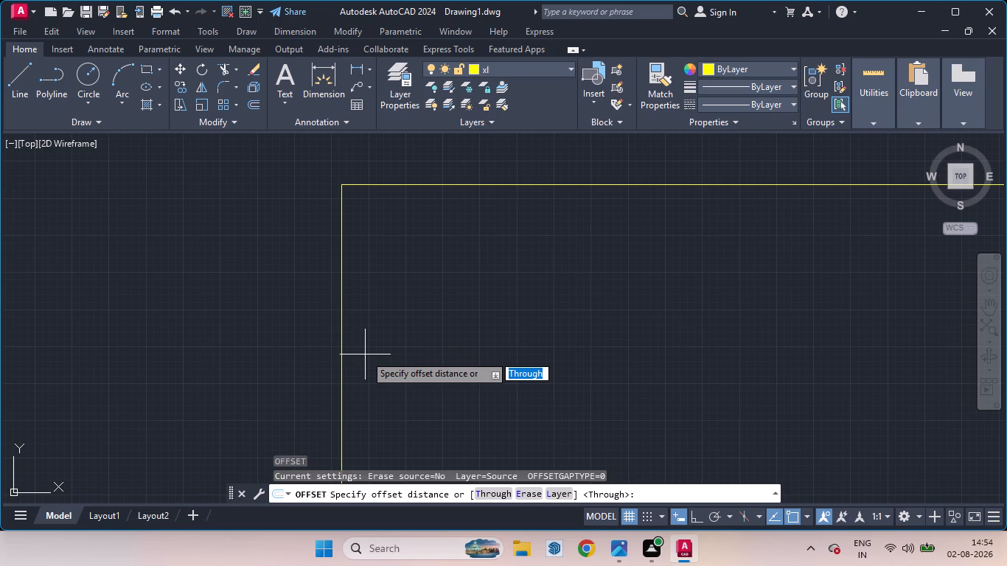
text(9")
key(Return)
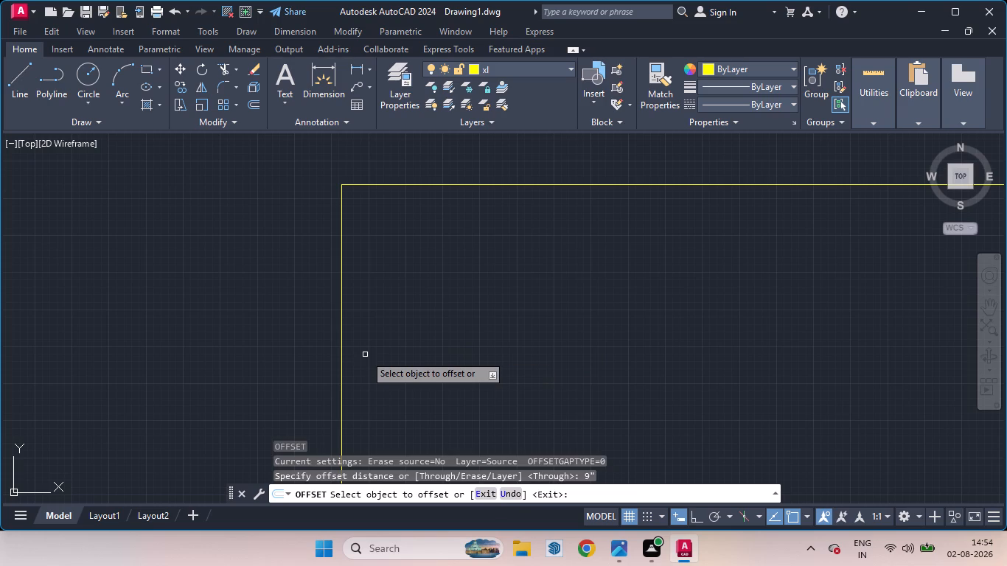
drag(341, 366, 351, 366)
click(353, 364)
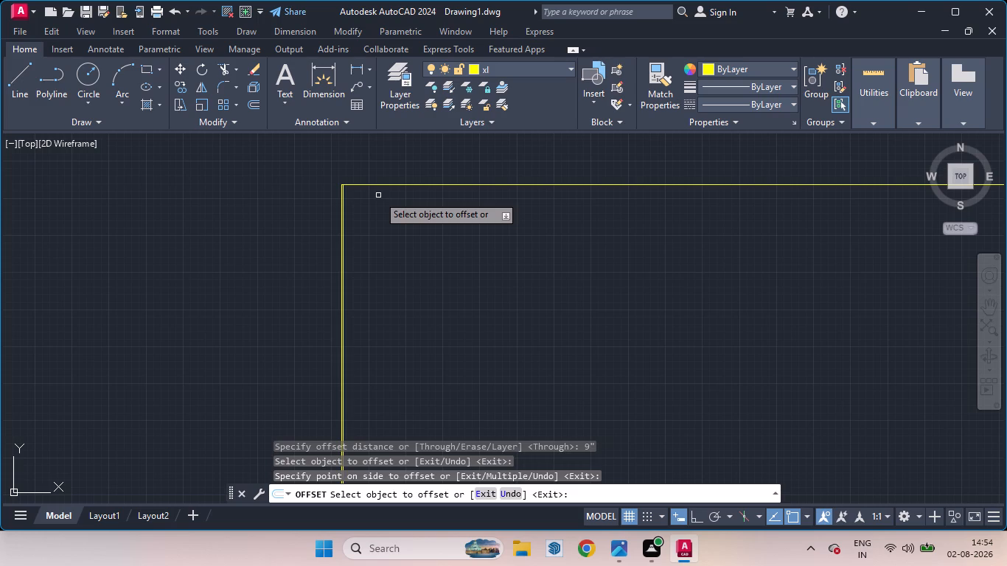
key(Return)
Offset the top horizontal construction line 9" downward, towards the inside of the plan.
key(Return)
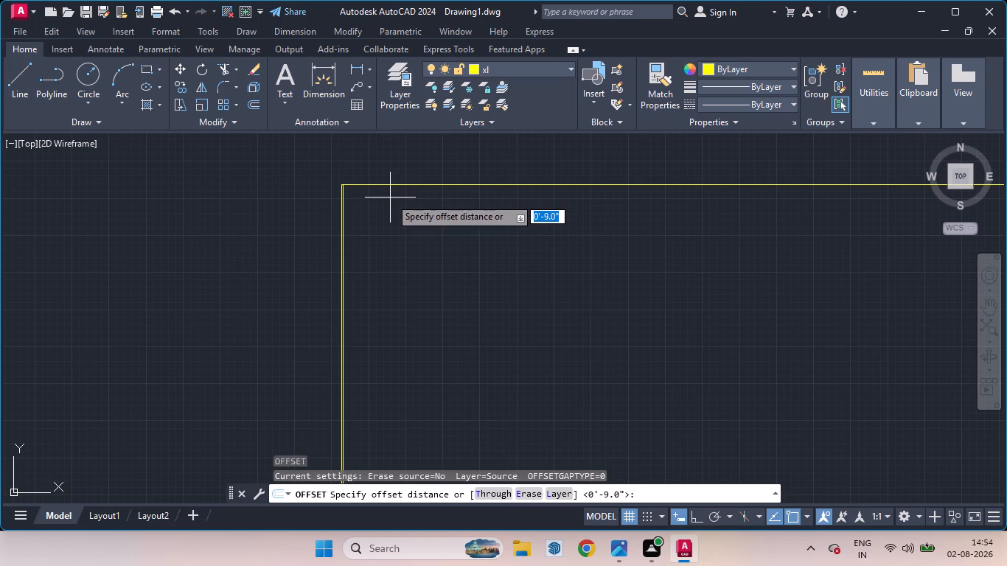
key(Return)
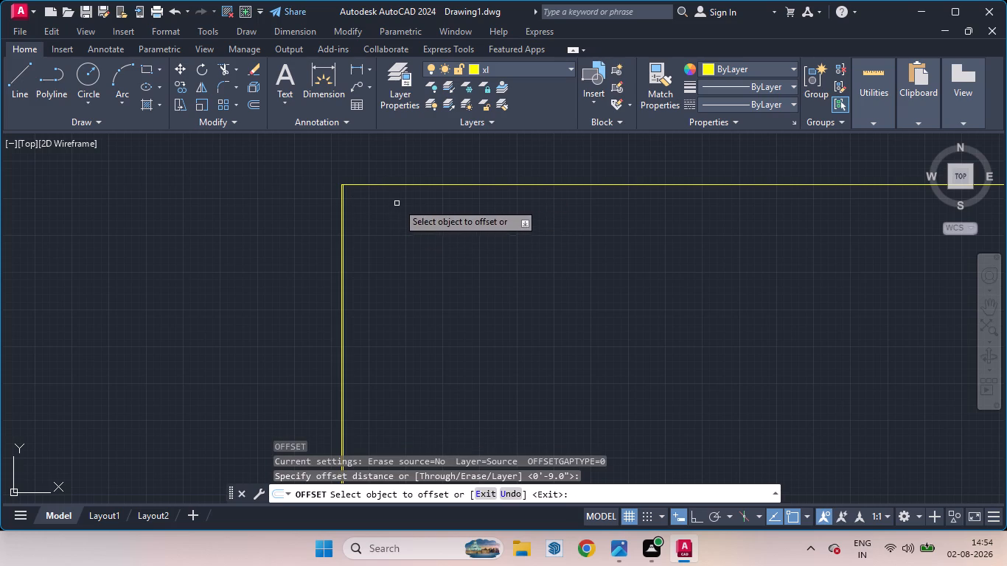
drag(408, 184, 408, 203)
click(410, 206)
scroll(344, 186, up, 9)
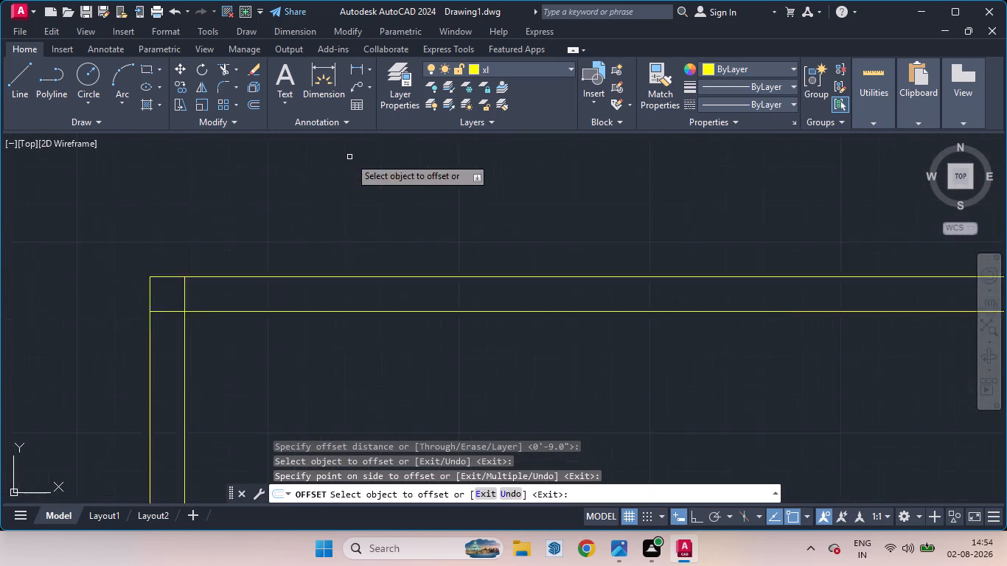
scroll(349, 157, up, 1)
scroll(393, 202, down, 4)
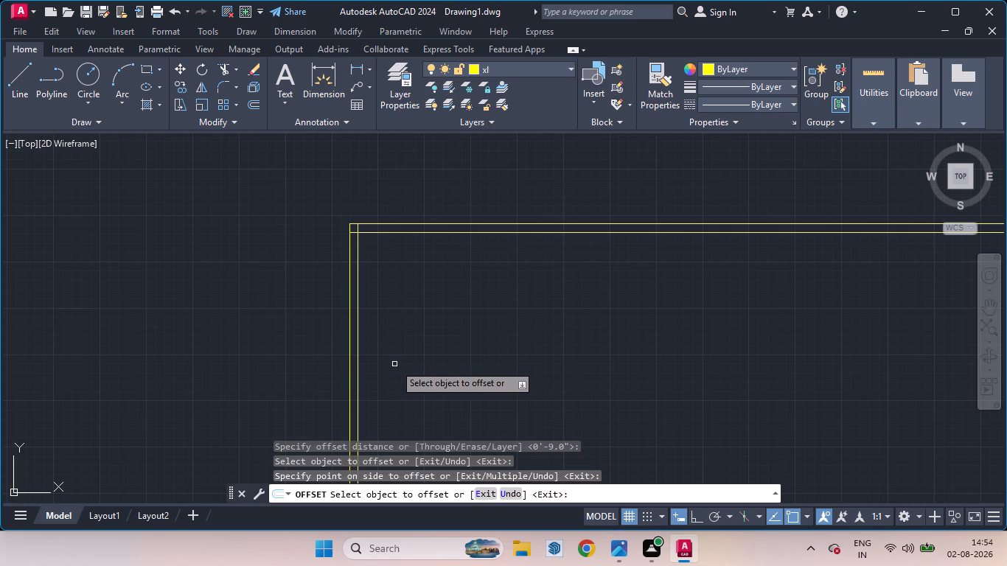
key(Return)
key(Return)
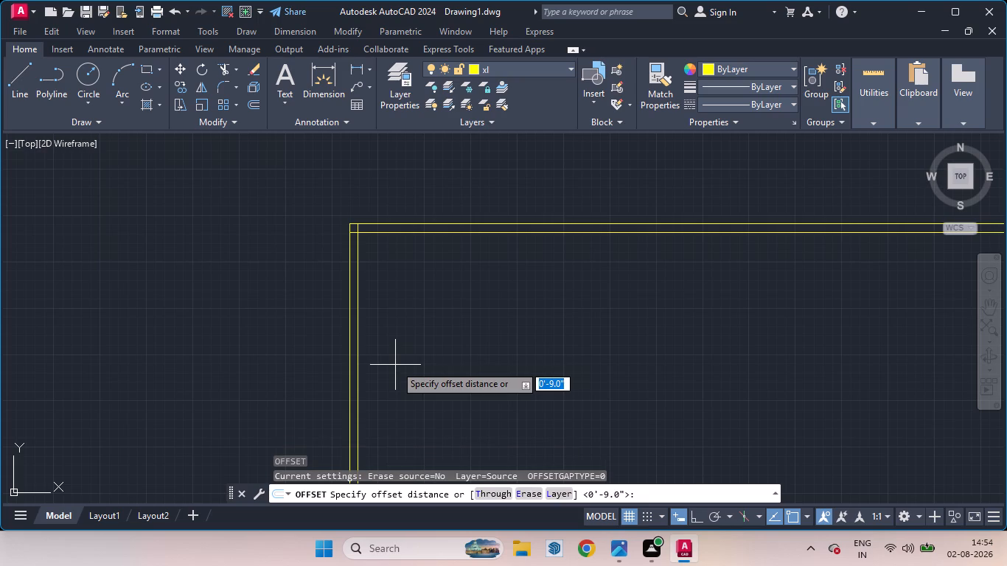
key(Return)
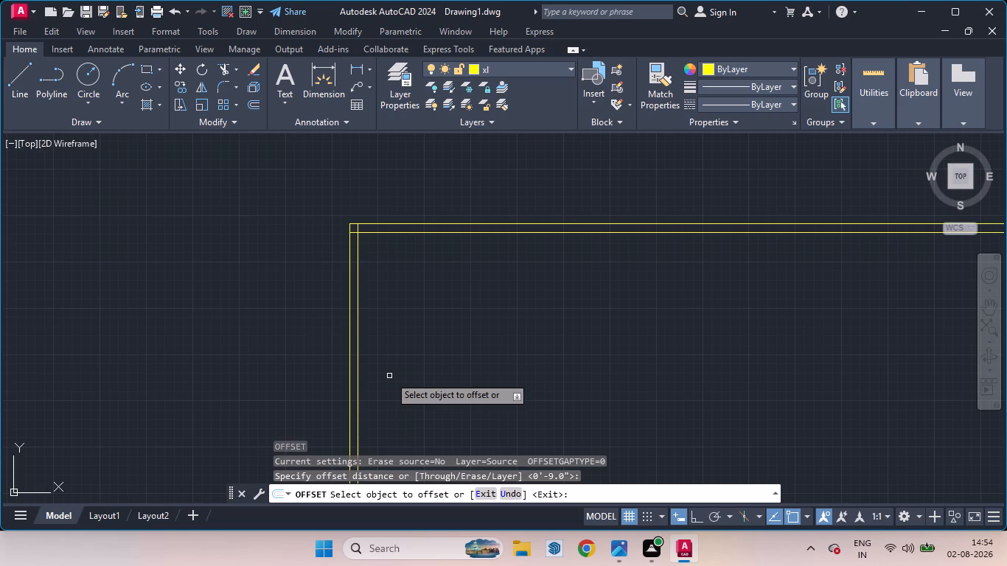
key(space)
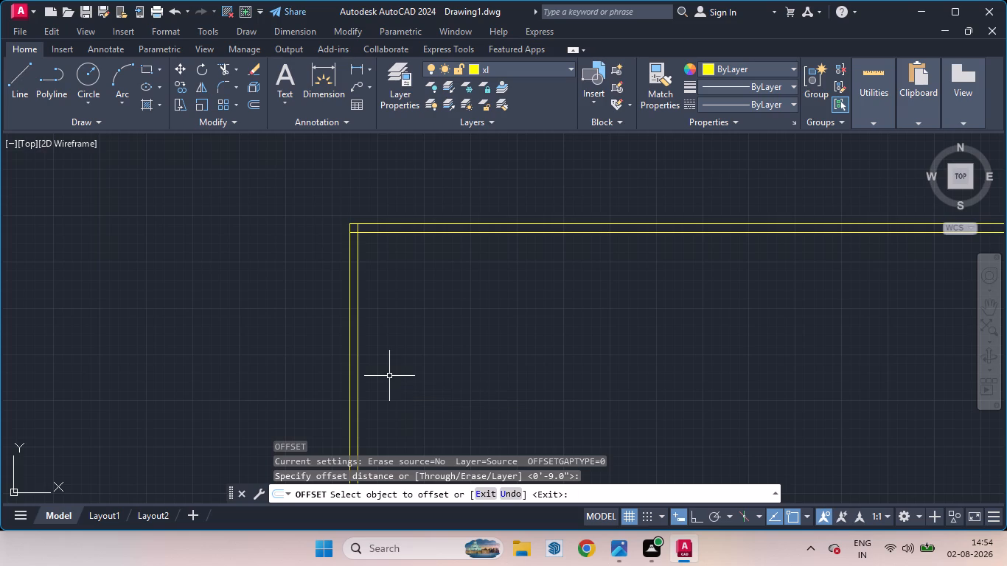
Offset the inner vertical line of the left wall 11'5" to the right to mark the room width.
key(o)
key(Return)
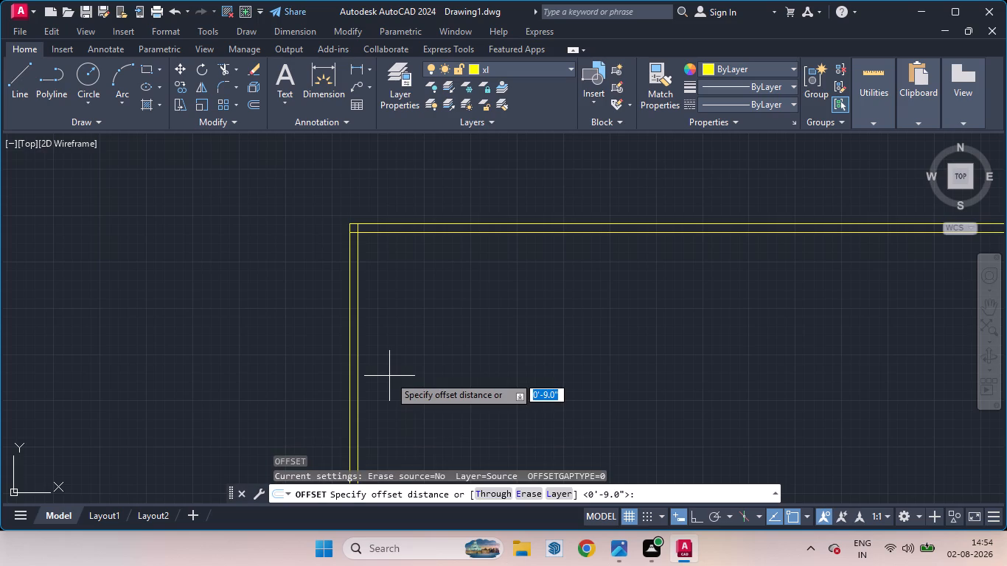
text(11)
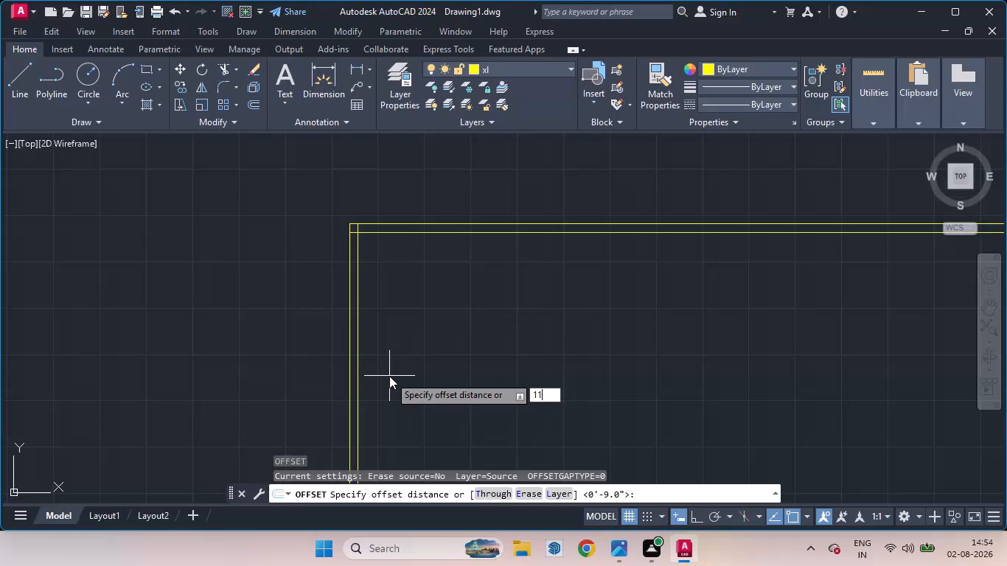
key(period)
key(BackSpace)
key(apostrophe)
key(5)
key(Return)
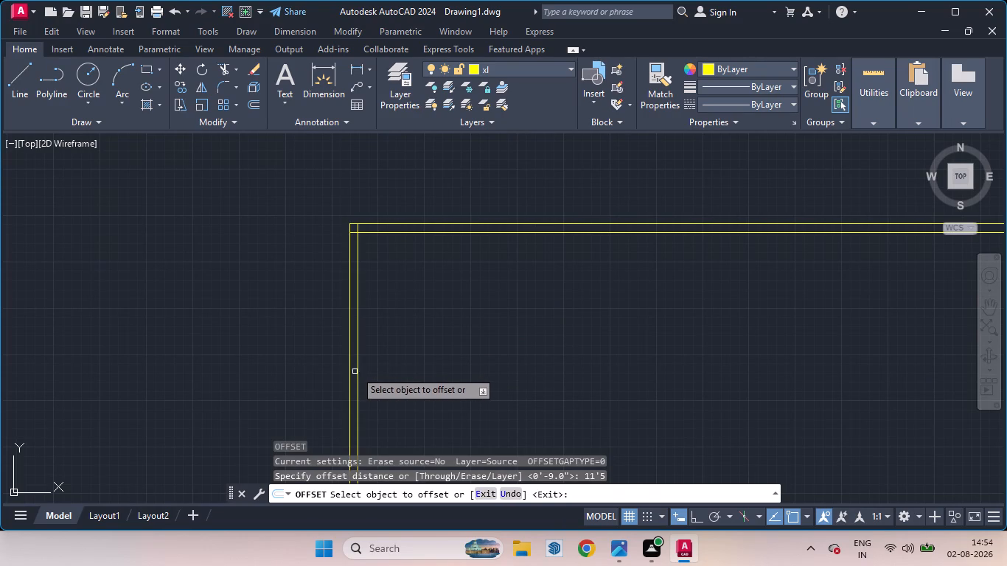
drag(358, 369, 404, 369)
click(406, 367)
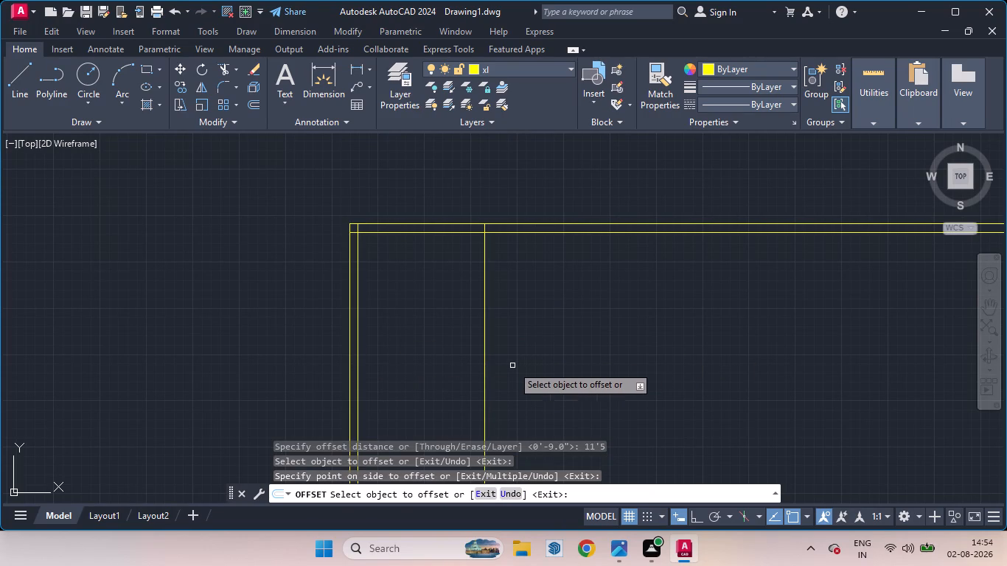
key(Return)
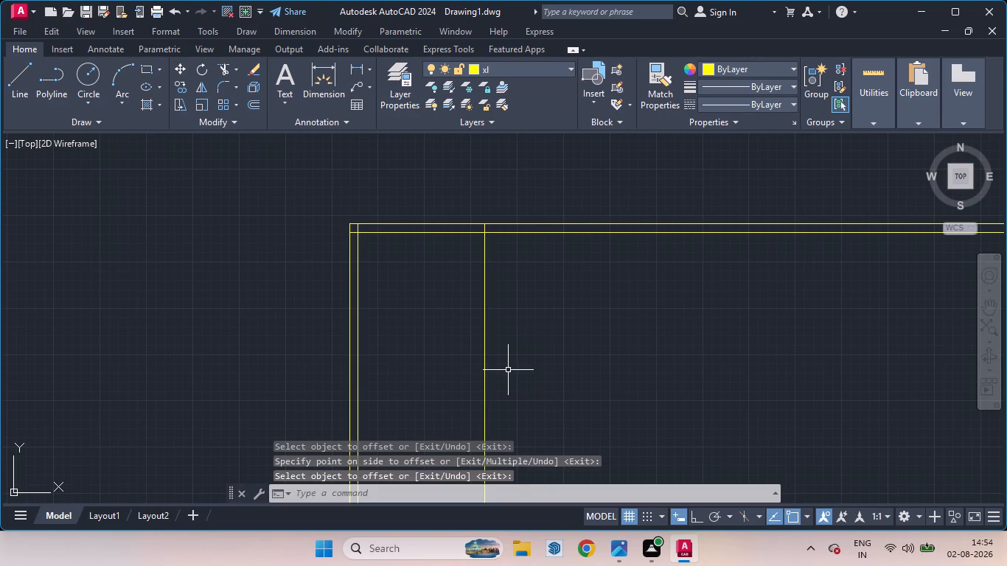
Offset the new vertical room line 4" to the right to form the partition wall thickness.
key(Return)
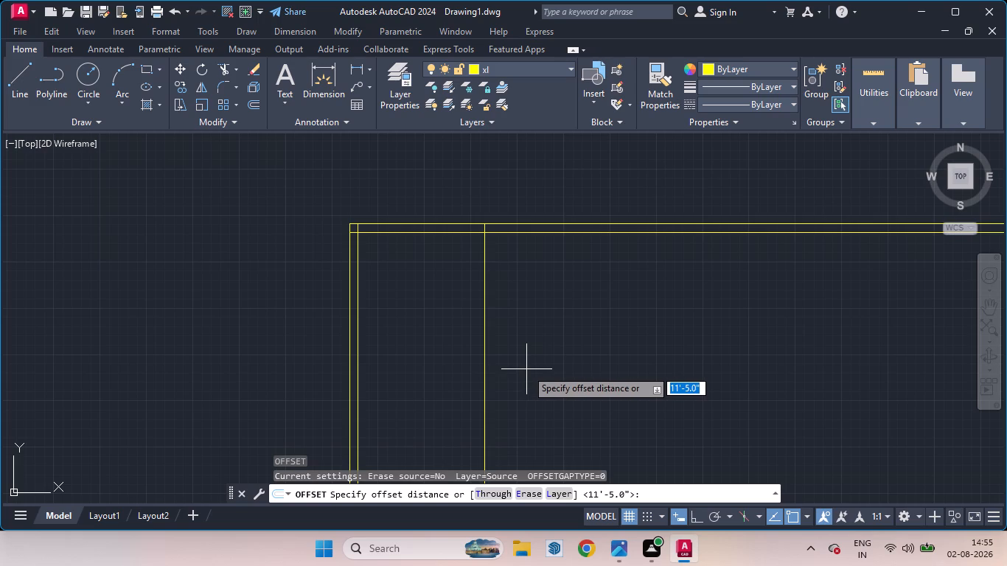
key(4)
key(Return)
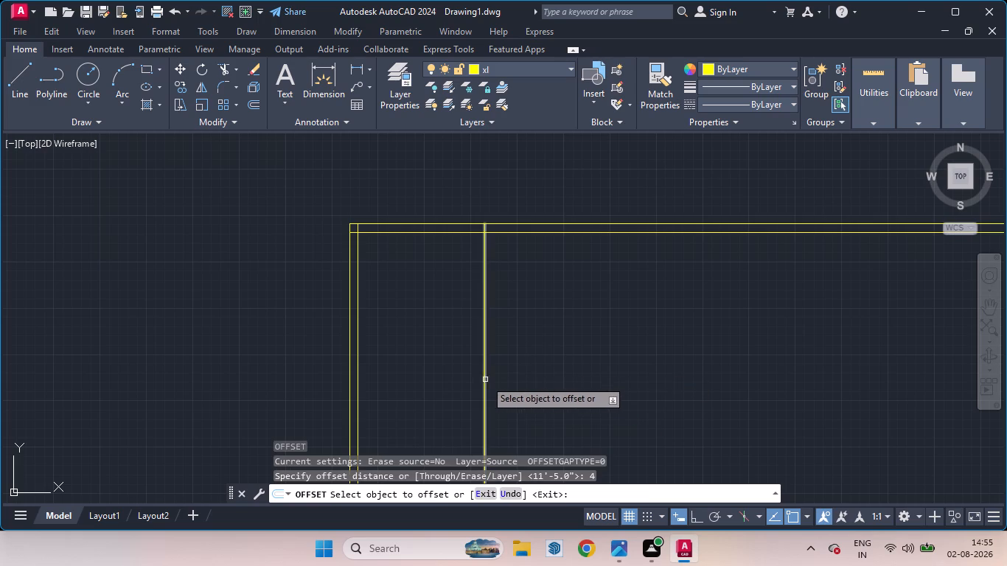
drag(485, 380, 504, 380)
click(506, 380)
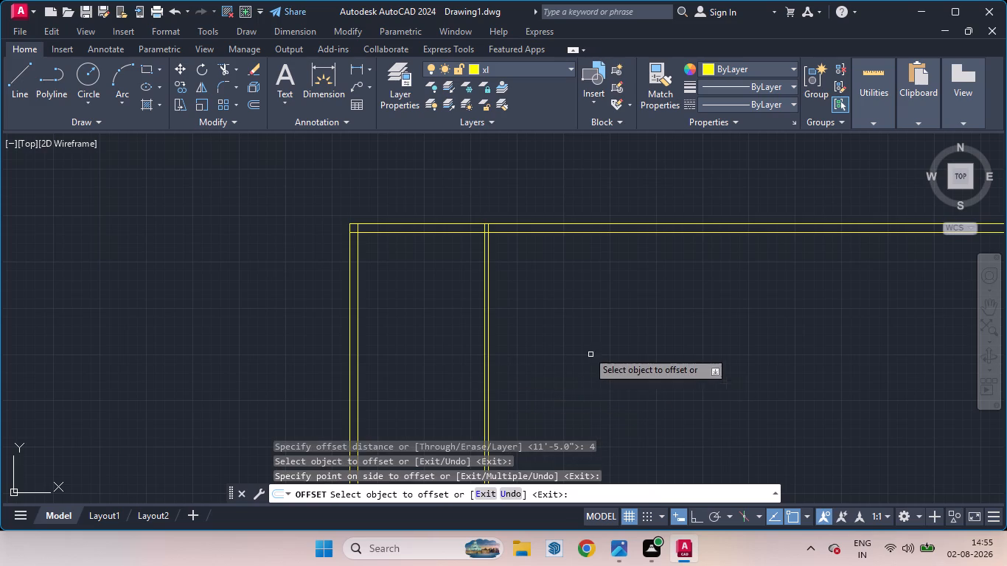
key(Return)
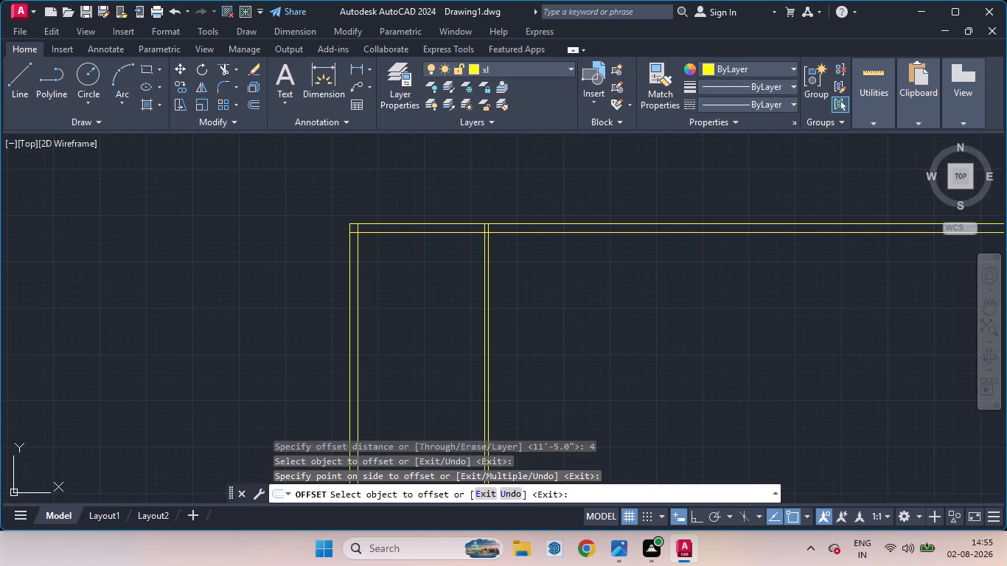
Offset the right line of the partition wall 11'5" to the right to mark the second room's width.
key(Return)
key(space)
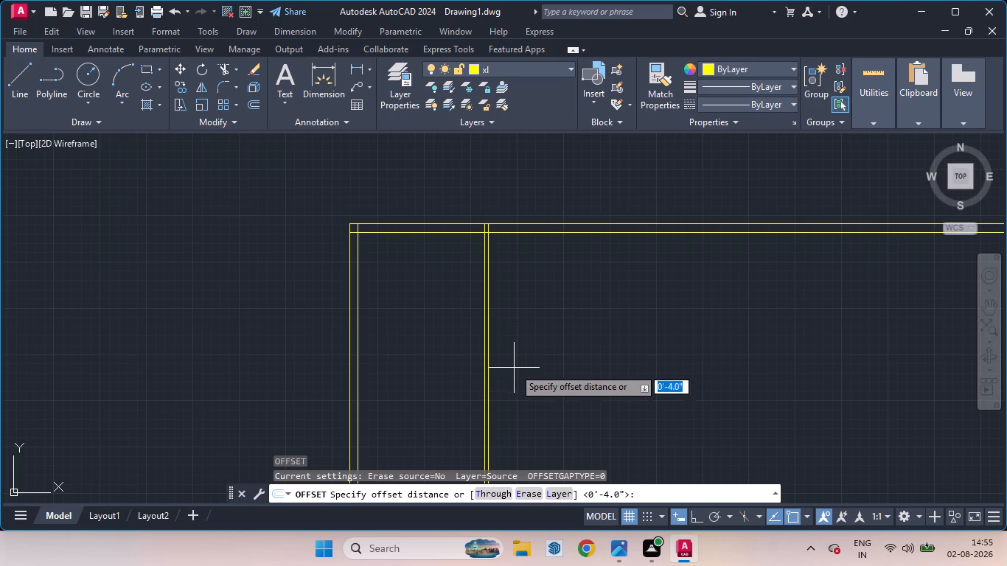
key(Return)
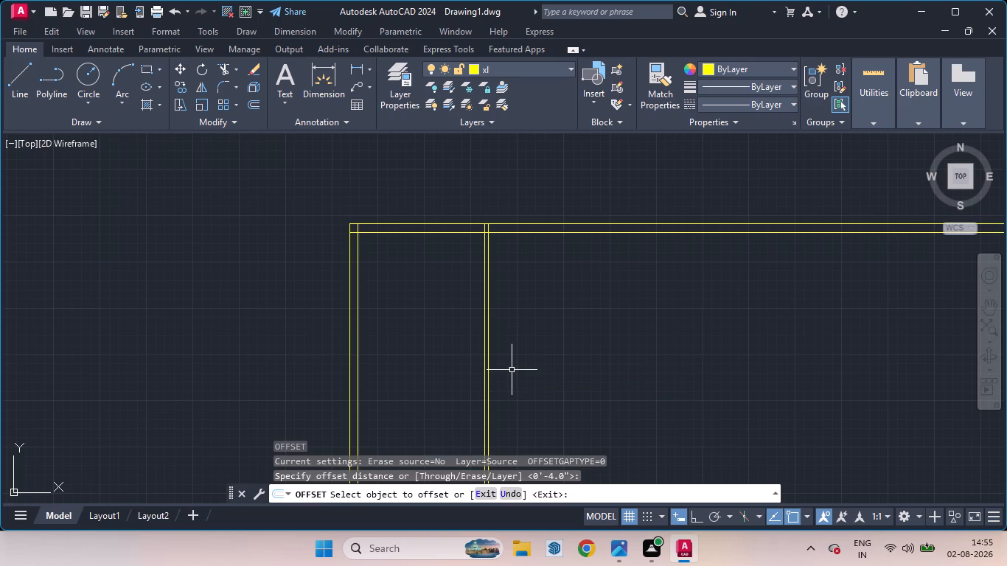
key(space)
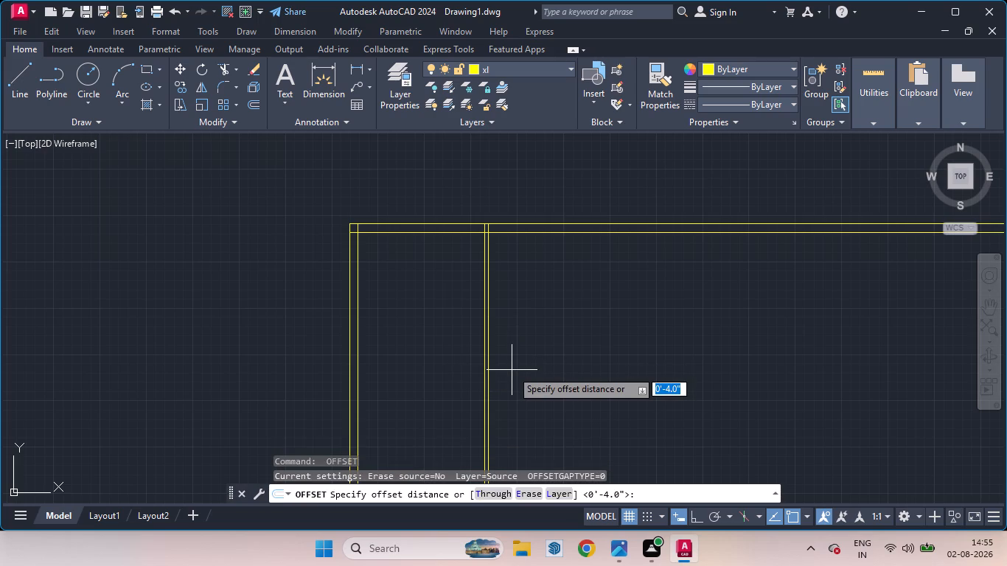
text(11)
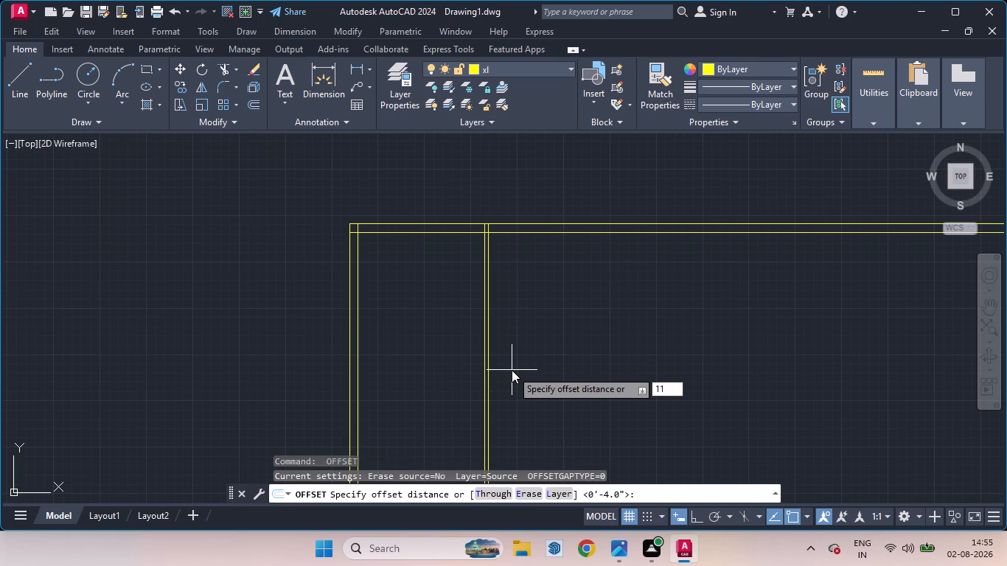
text('5)
key(Return)
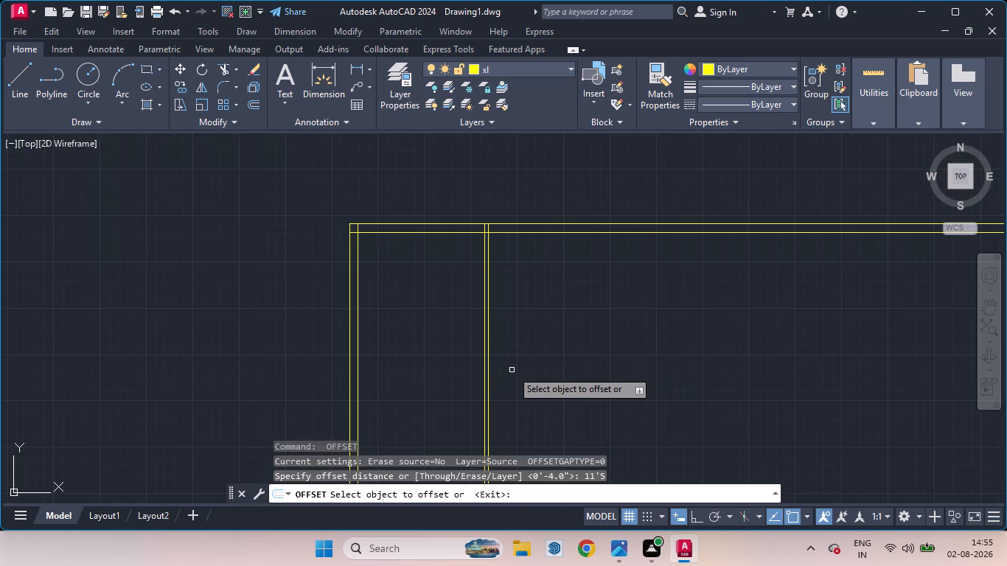
drag(489, 371, 549, 366)
click(549, 366)
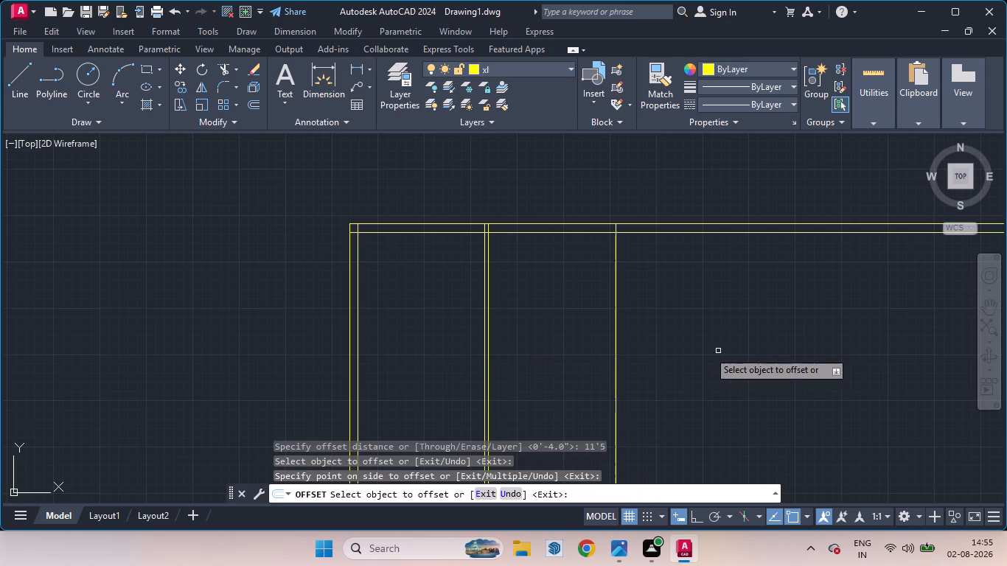
key(space)
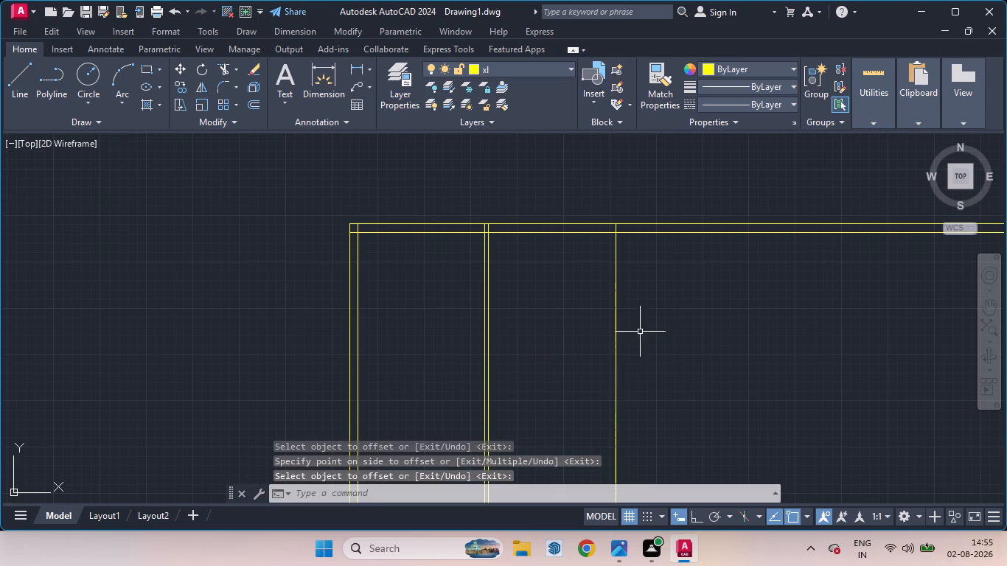
Offset the newest vertical room line 9" to the right to form the right outer wall thickness.
key(Return)
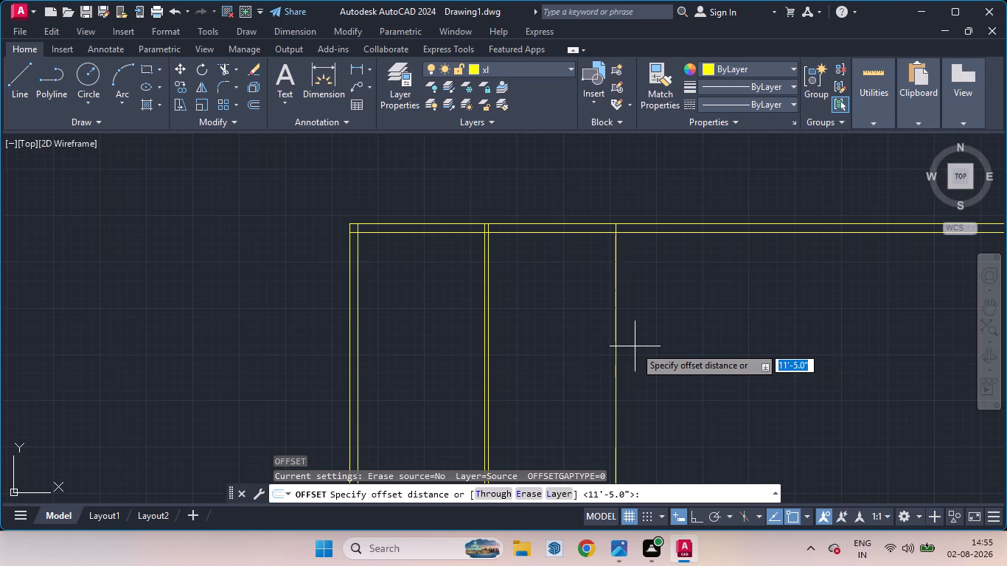
key(9)
key(Return)
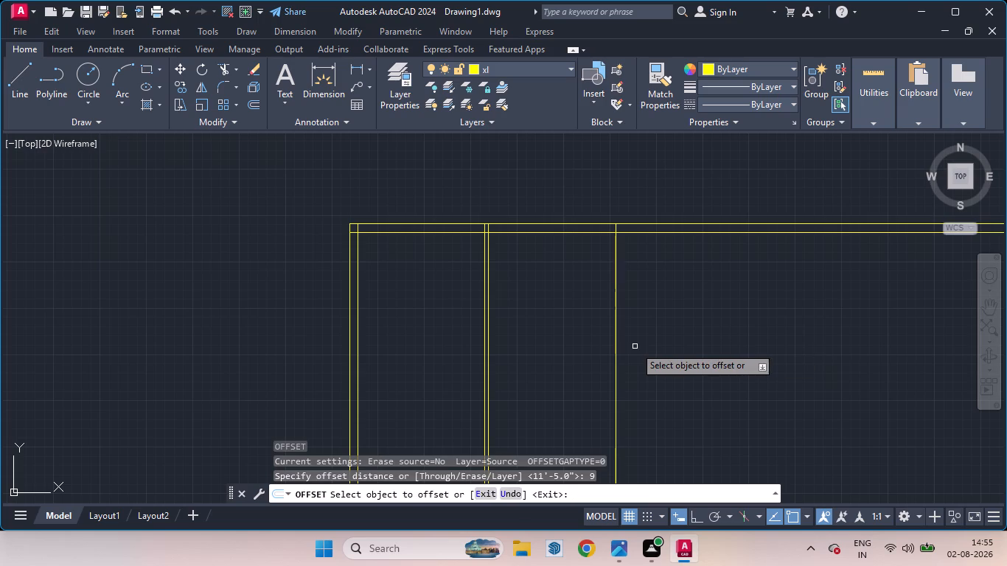
drag(614, 367, 639, 371)
drag(644, 371, 655, 371)
key(space)
Trim both top horizontal wall lines where they extend beyond the right outer wall.
scroll(542, 276, down, 4)
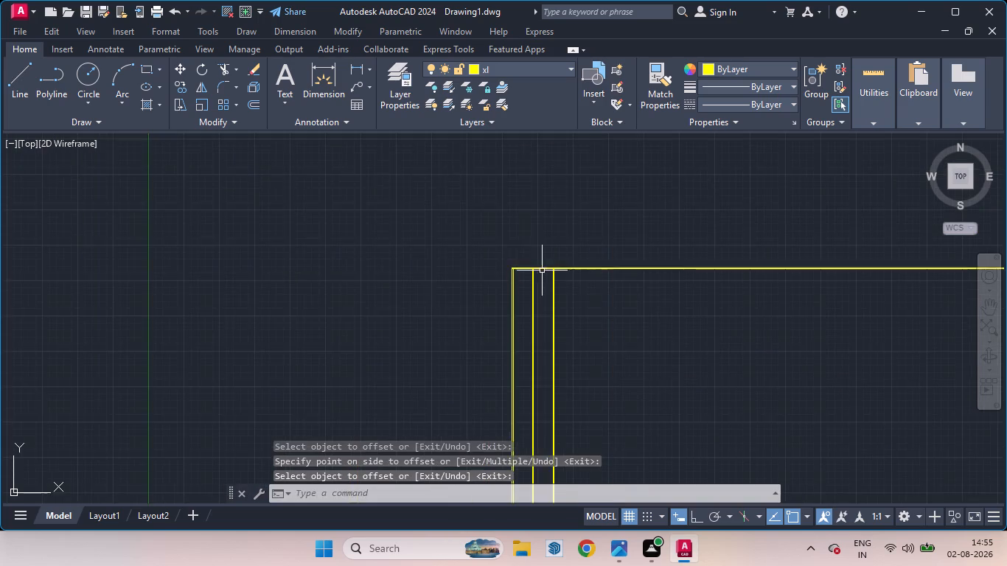
scroll(516, 270, up, 6)
scroll(505, 265, down, 6)
scroll(568, 308, up, 2)
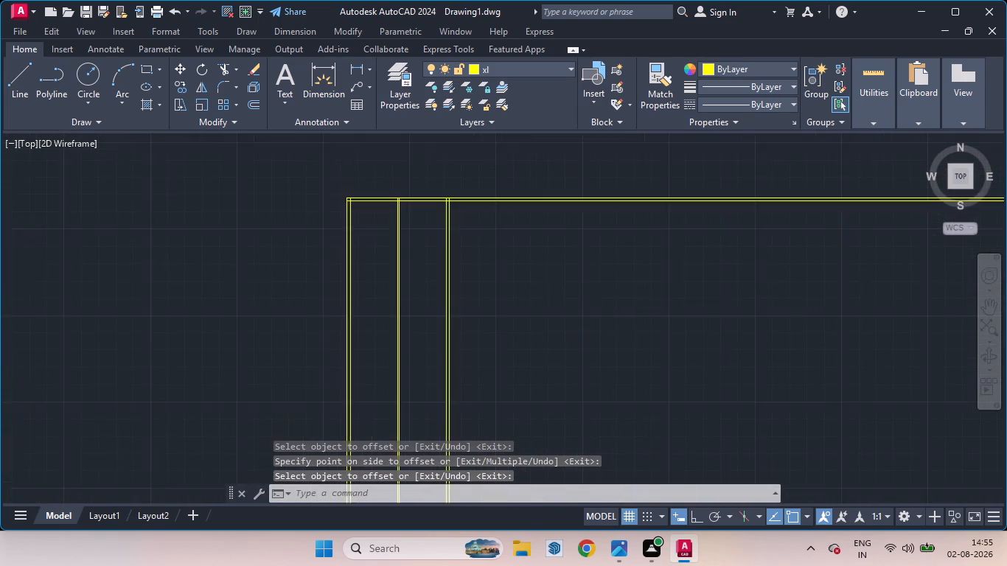
scroll(570, 307, up, 2)
text(tr)
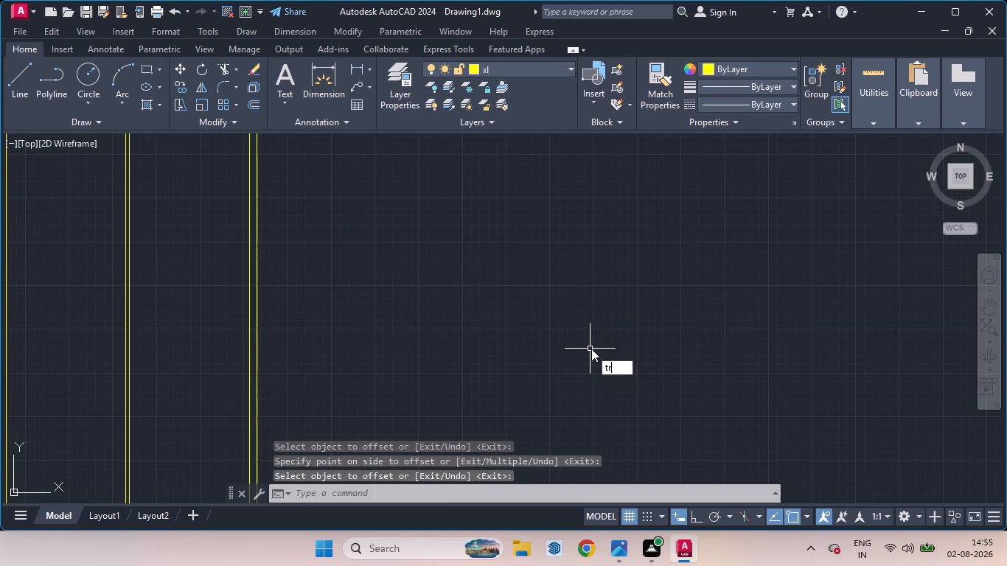
key(Return)
key(Return)
scroll(593, 331, down, 6)
scroll(611, 320, up, 5)
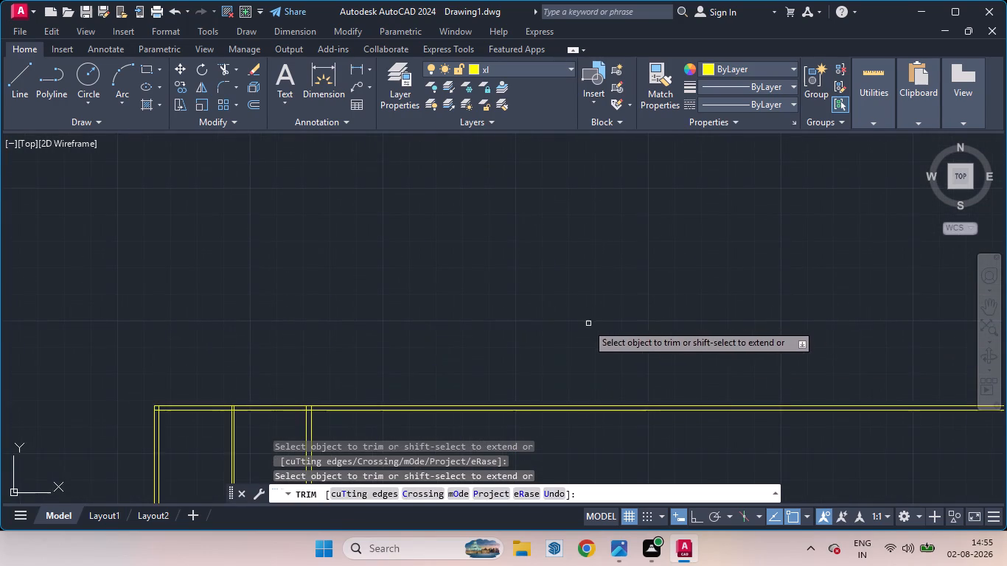
scroll(588, 307, down, 3)
scroll(579, 310, up, 3)
drag(473, 306, 466, 405)
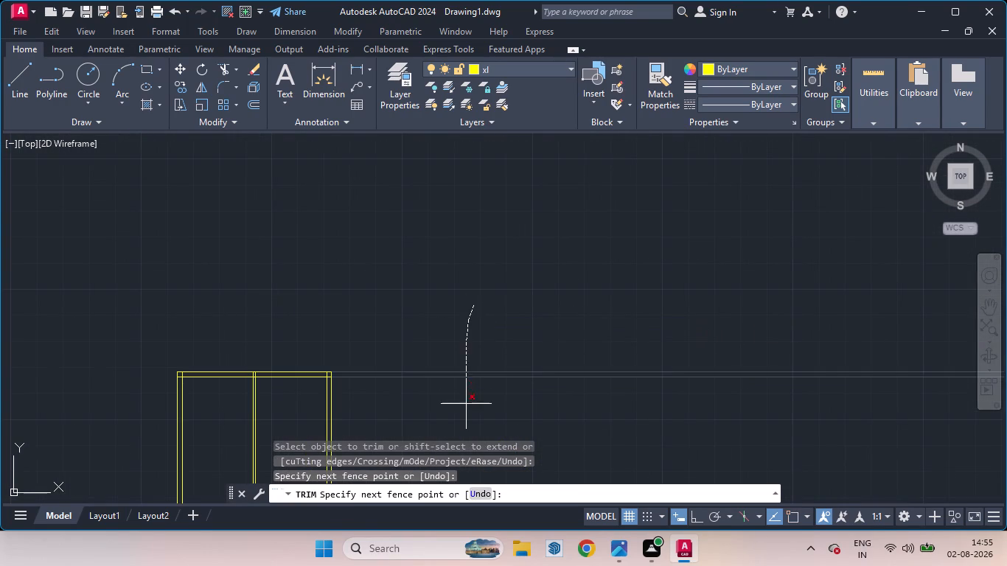
drag(466, 405, 467, 410)
key(space)
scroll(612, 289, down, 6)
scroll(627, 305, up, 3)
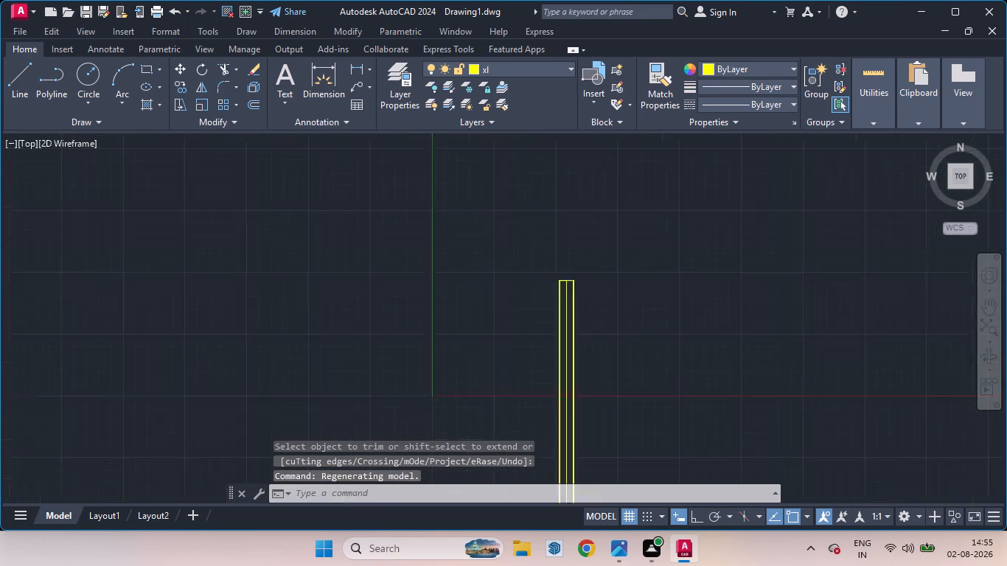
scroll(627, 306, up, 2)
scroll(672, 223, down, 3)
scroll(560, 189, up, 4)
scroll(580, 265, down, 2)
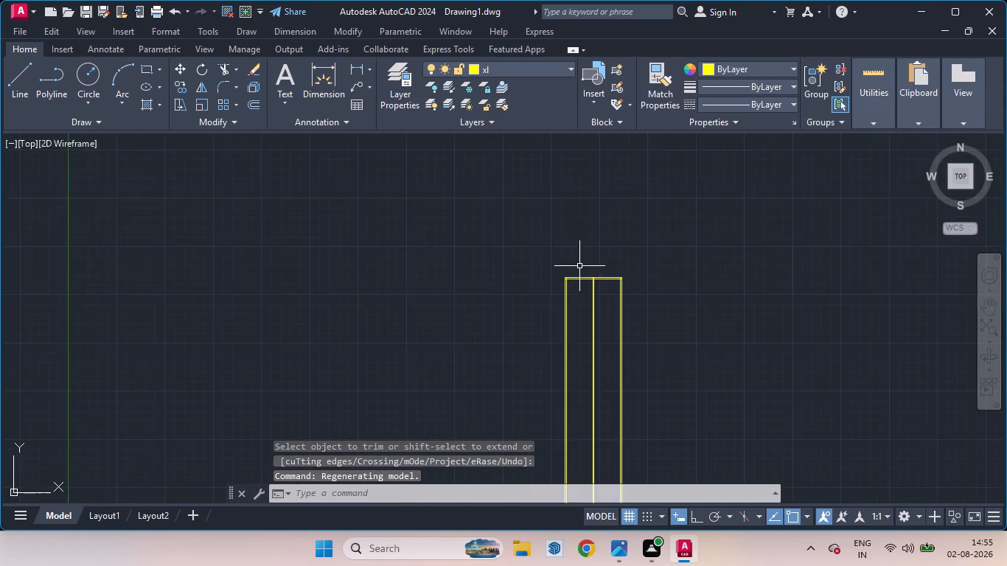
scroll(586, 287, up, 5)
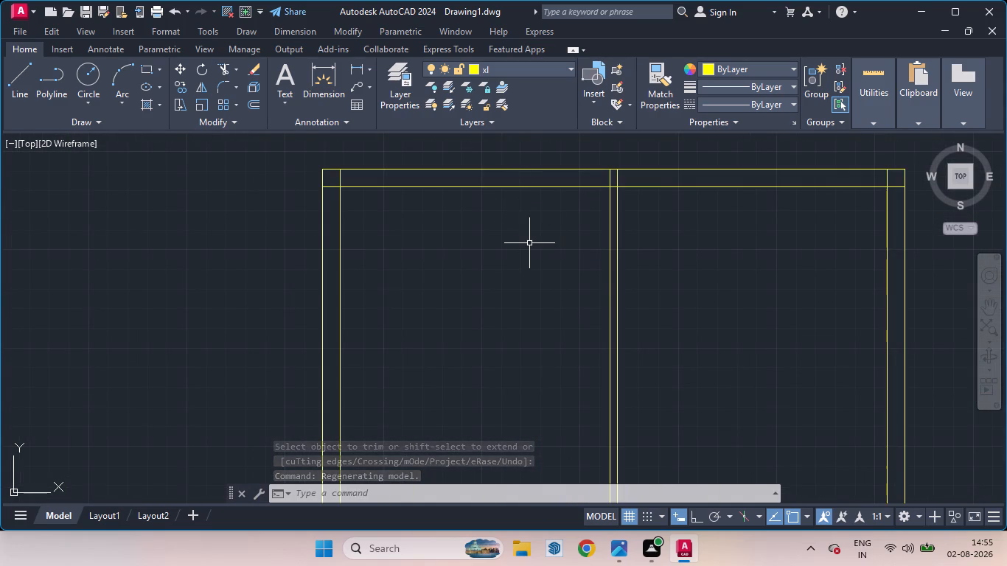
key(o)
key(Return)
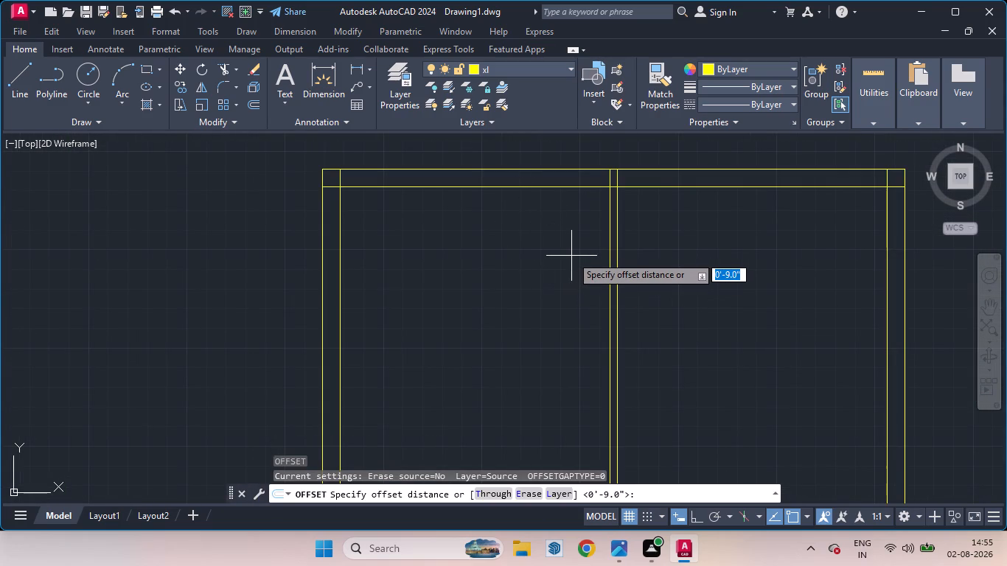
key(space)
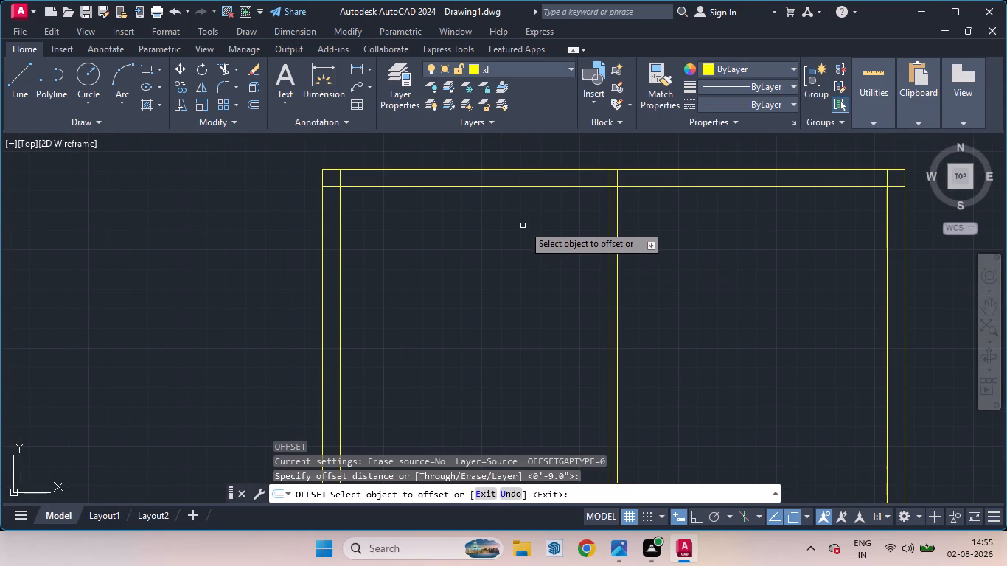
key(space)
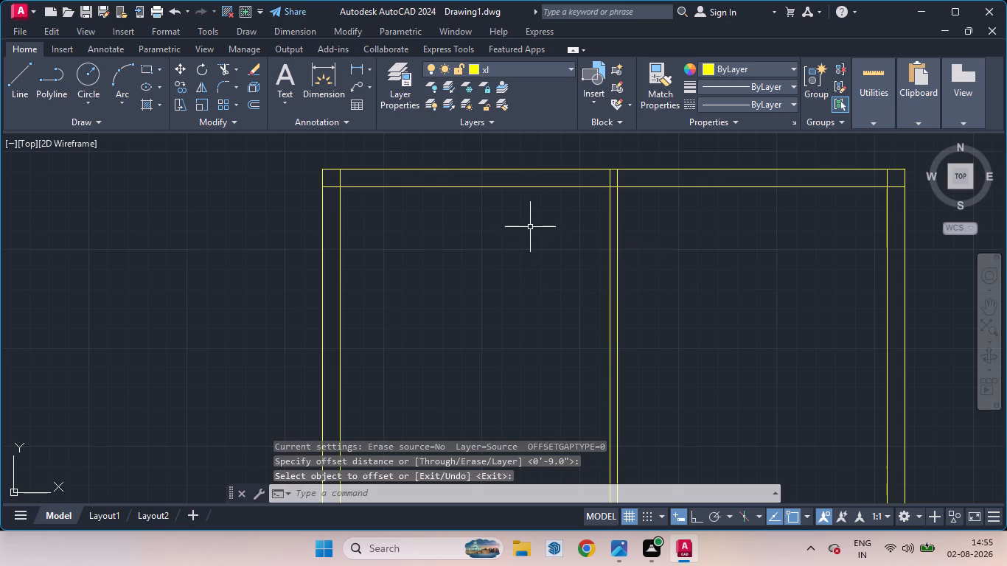
Offset the inner line of the top wall 13'6" downward to mark the depth of the upper rooms.
key(space)
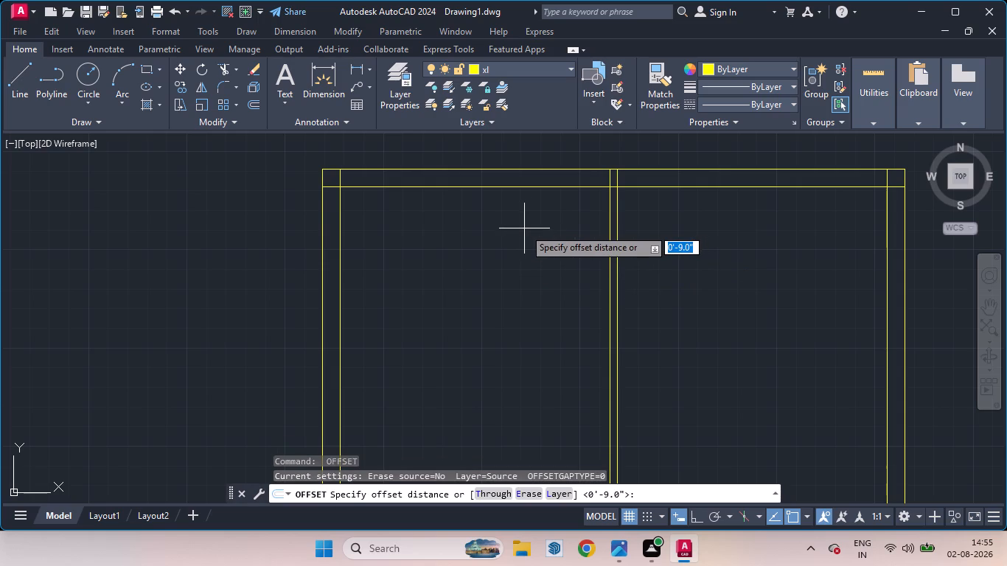
text(13')
key(6)
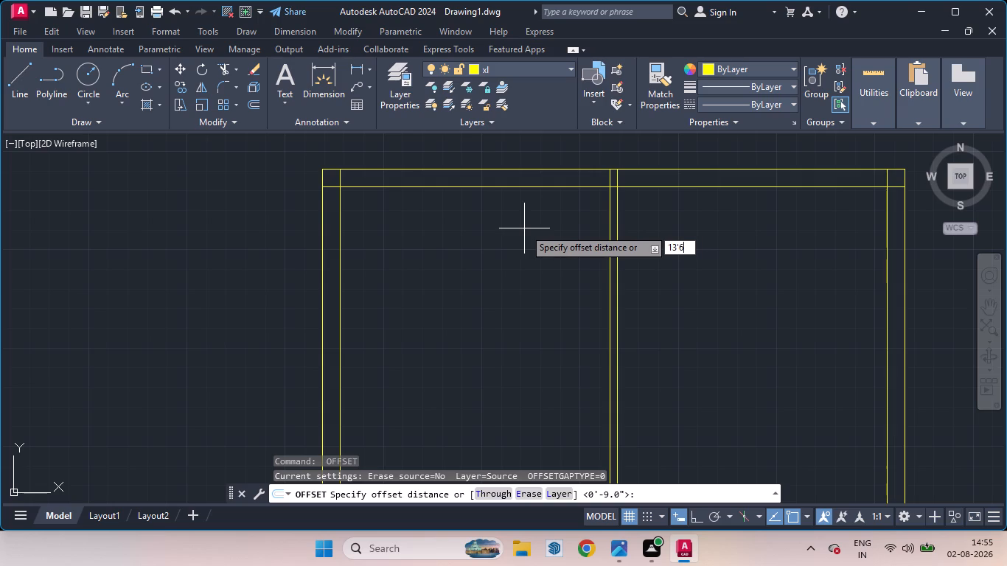
key(Return)
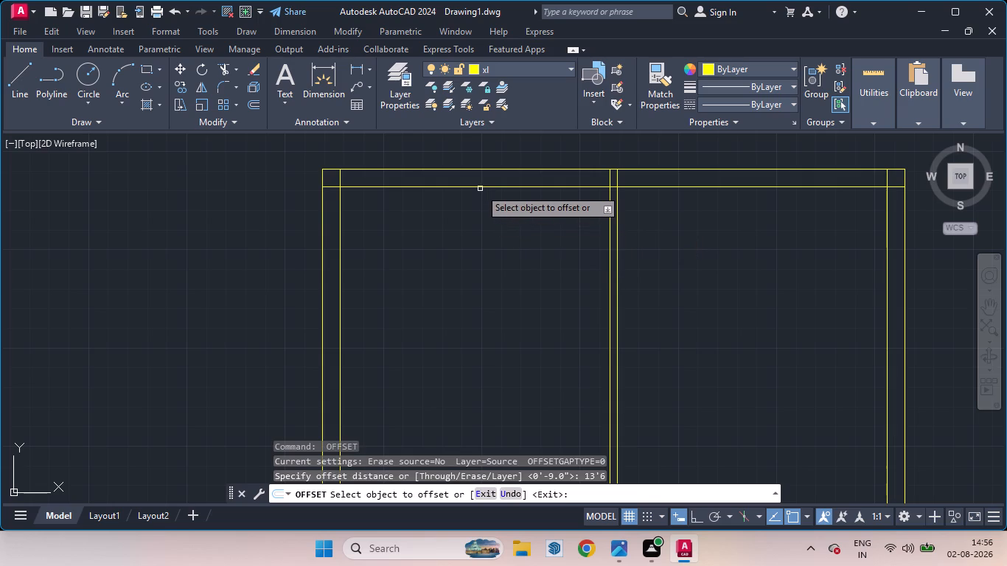
drag(473, 188, 480, 284)
click(478, 283)
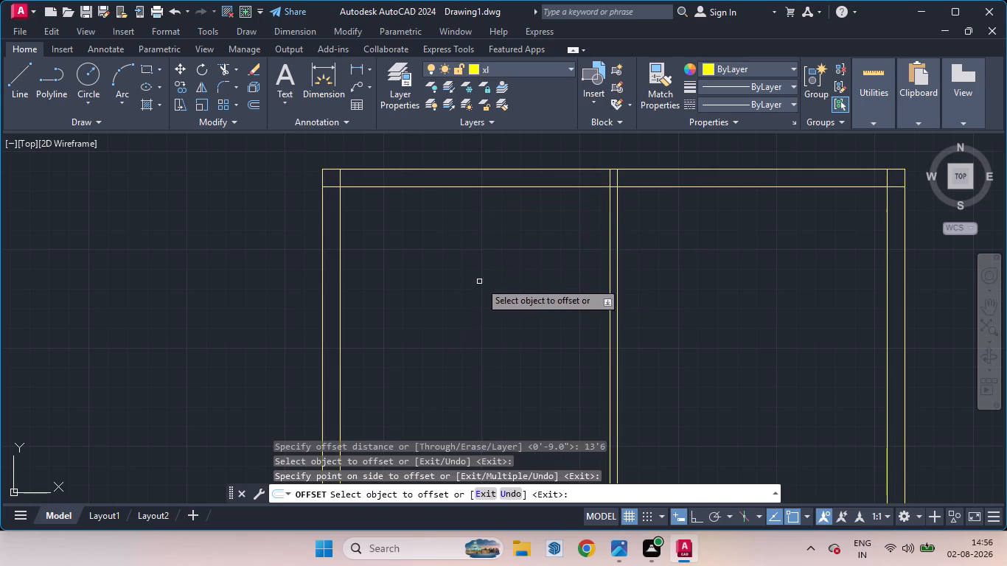
scroll(499, 272, down, 4)
scroll(501, 310, up, 4)
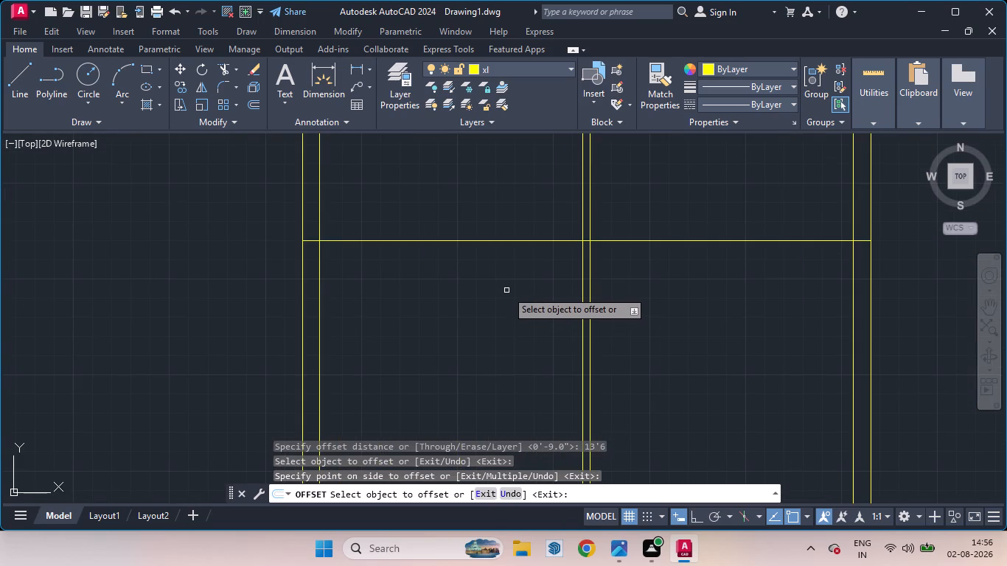
key(space)
Offset the new horizontal room line 4" downward to form the horizontal partition wall thickness.
key(space)
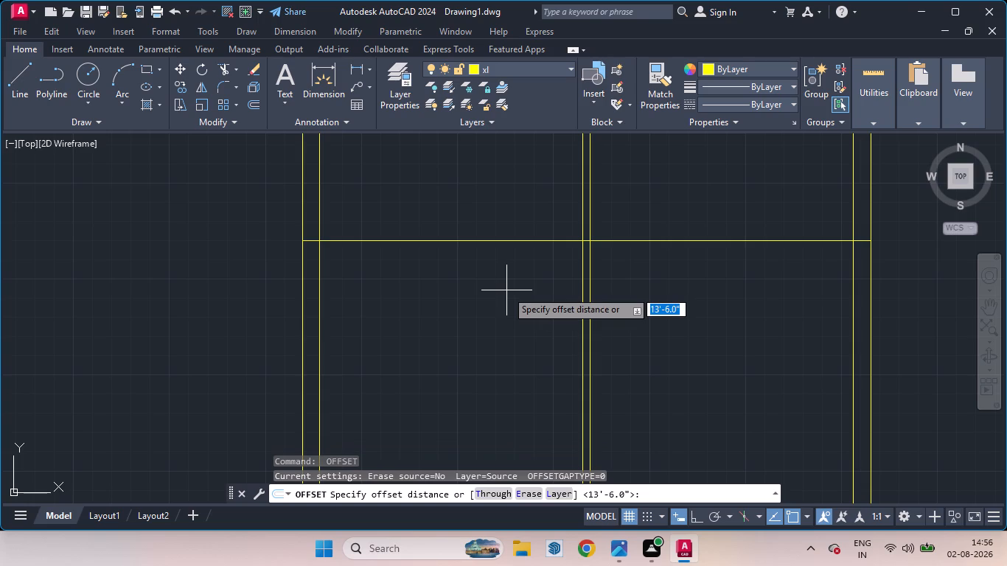
key(4)
key(Return)
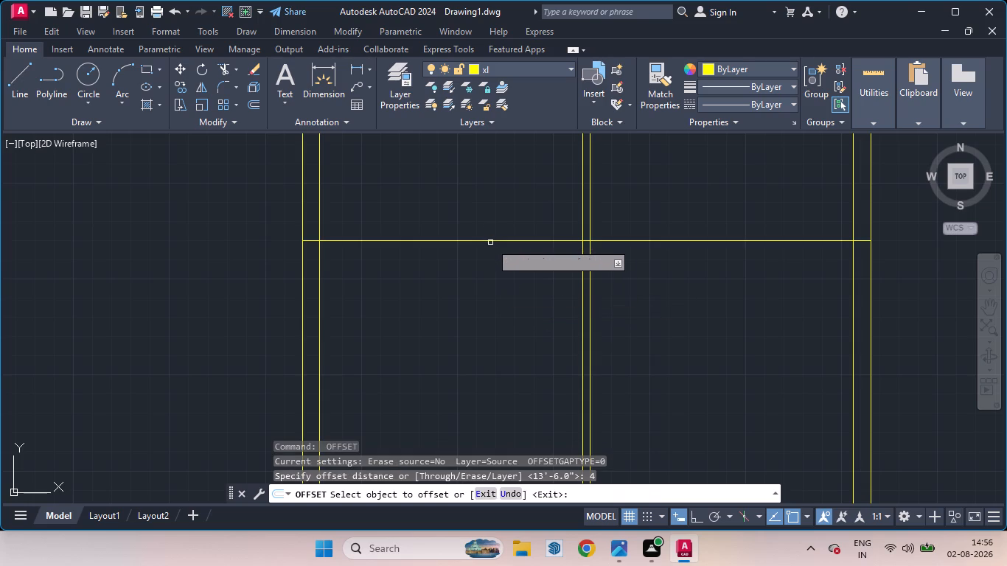
drag(489, 241, 489, 285)
click(489, 285)
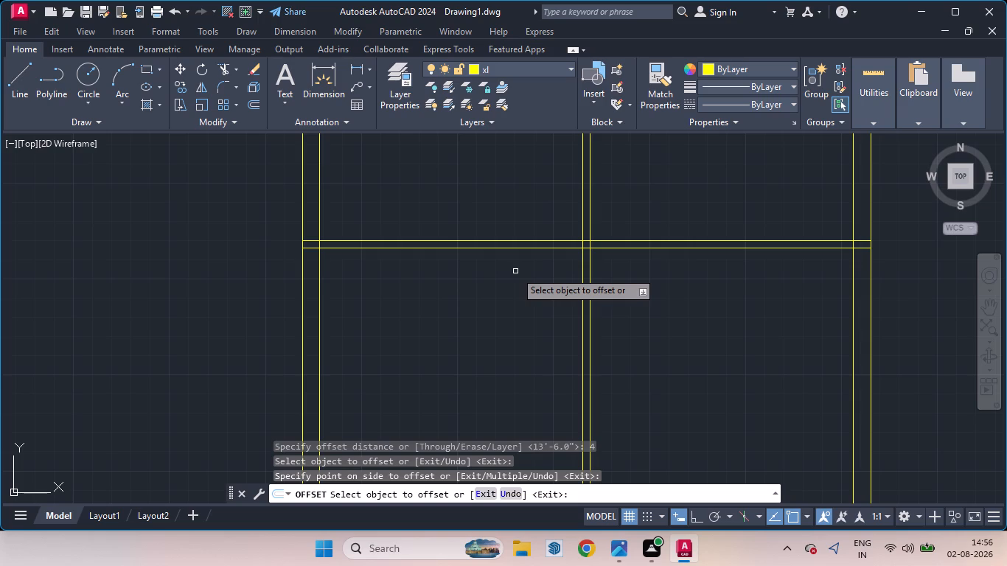
key(Return)
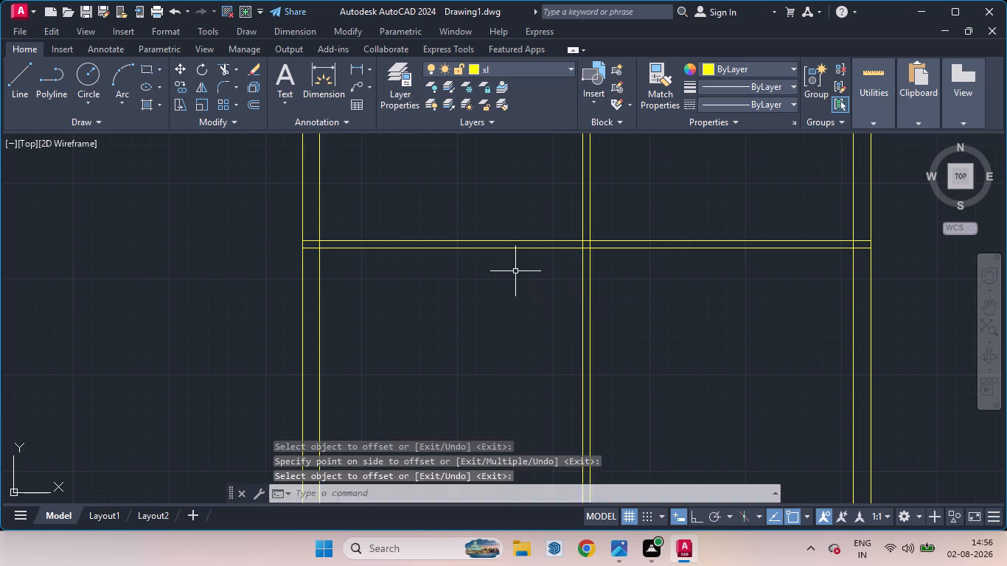
Offset the lower line of the horizontal partition 12'5" downward to mark the depth of the next rooms.
key(space)
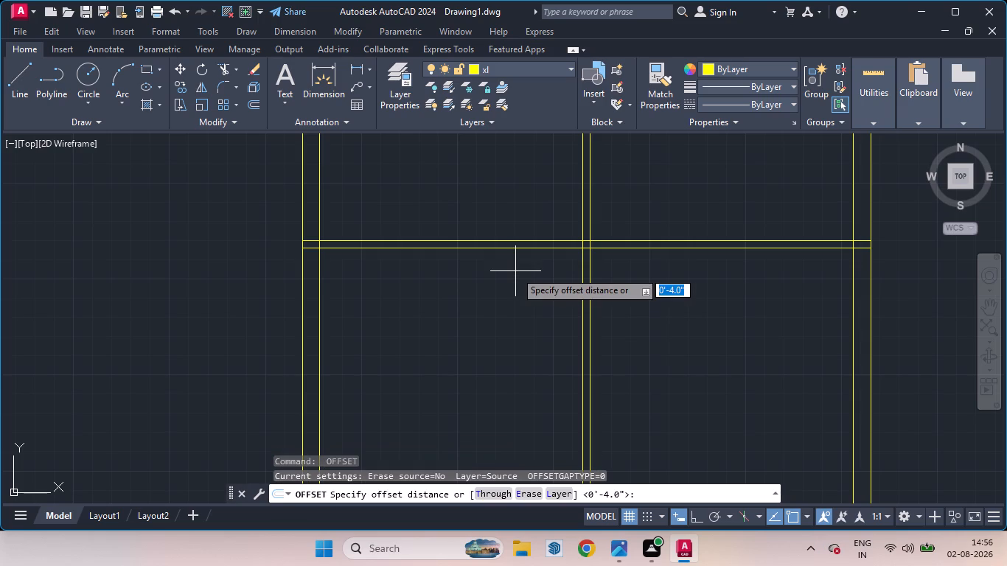
text(12)
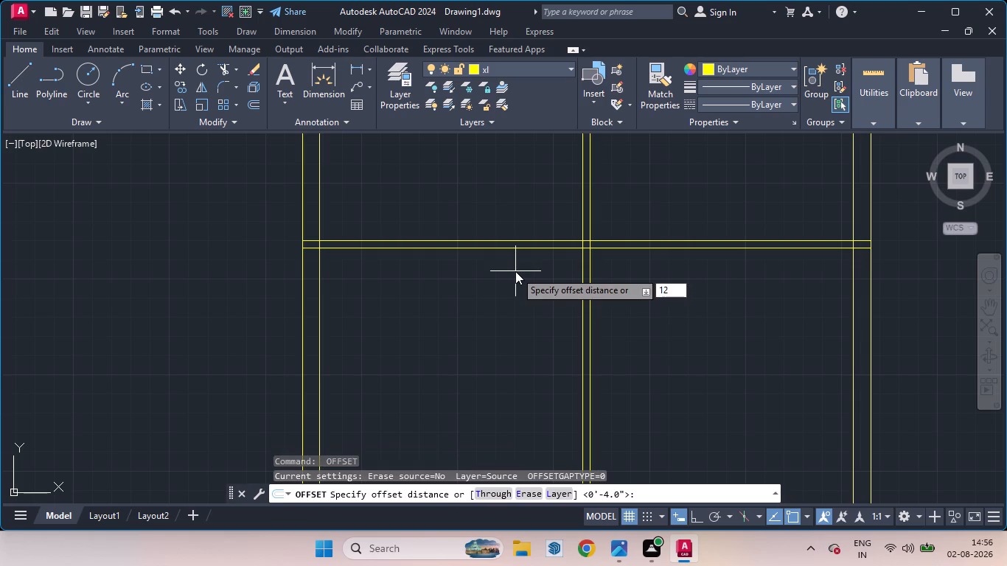
key(apostrophe)
key(5)
key(Return)
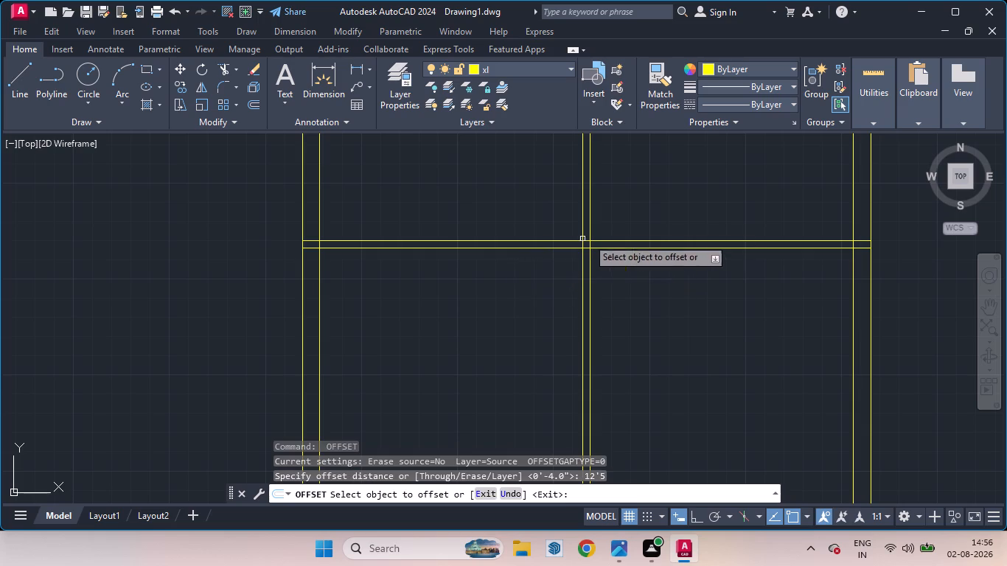
drag(520, 248, 519, 332)
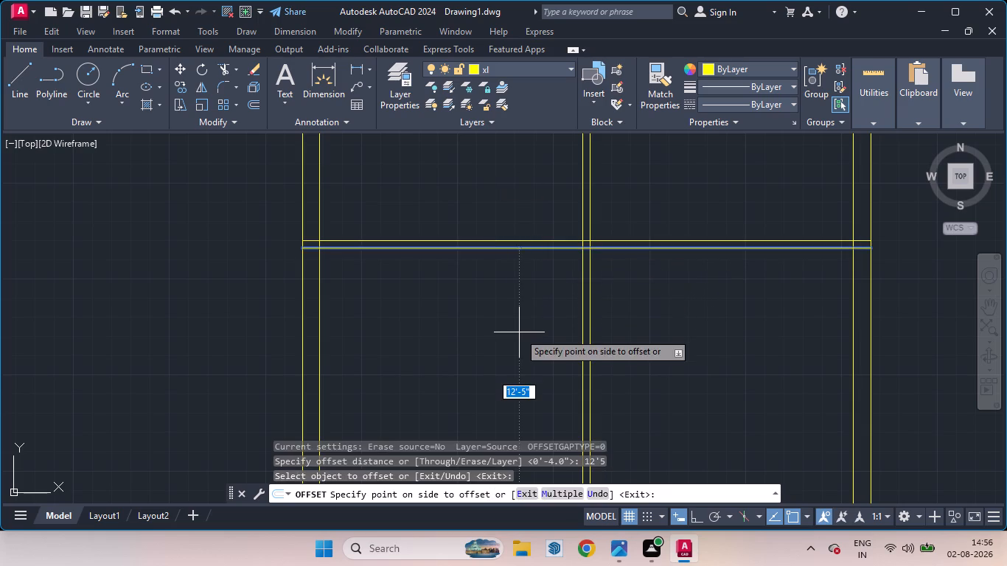
click(519, 332)
scroll(658, 316, down, 3)
scroll(698, 329, up, 2)
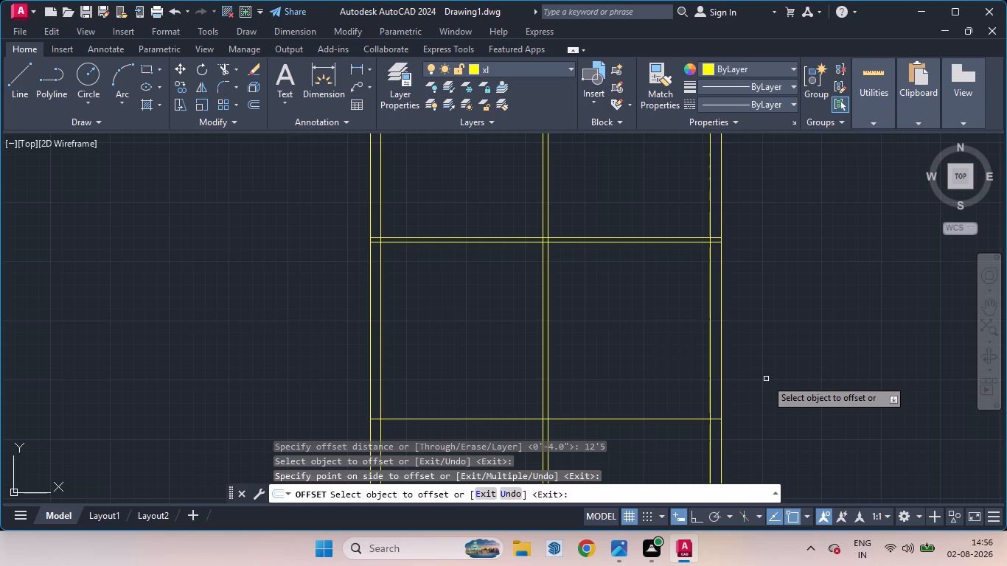
Offset the lowest horizontal room line 4" downward to form the second horizontal partition wall's thickness.
key(Return)
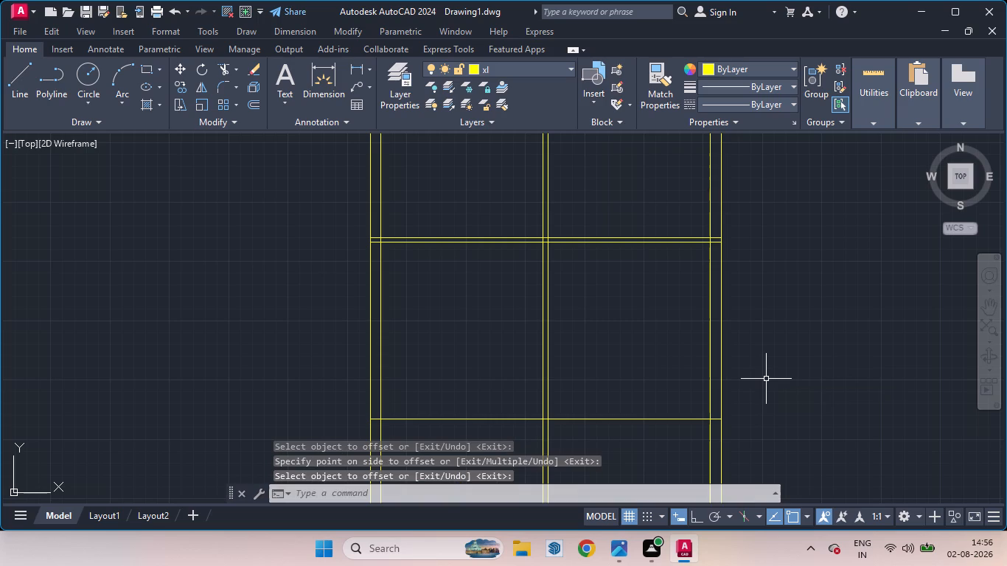
key(space)
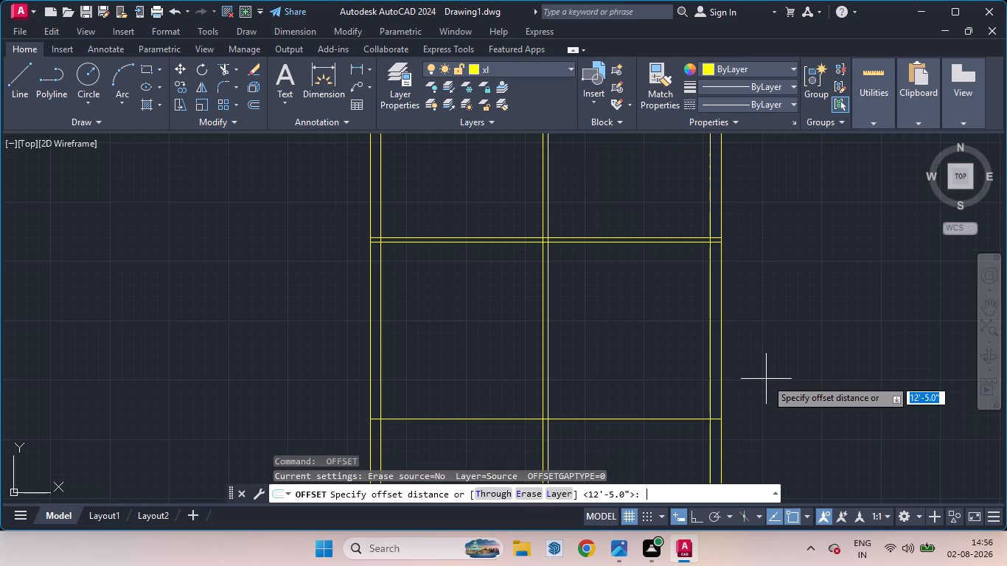
key(4)
key(Return)
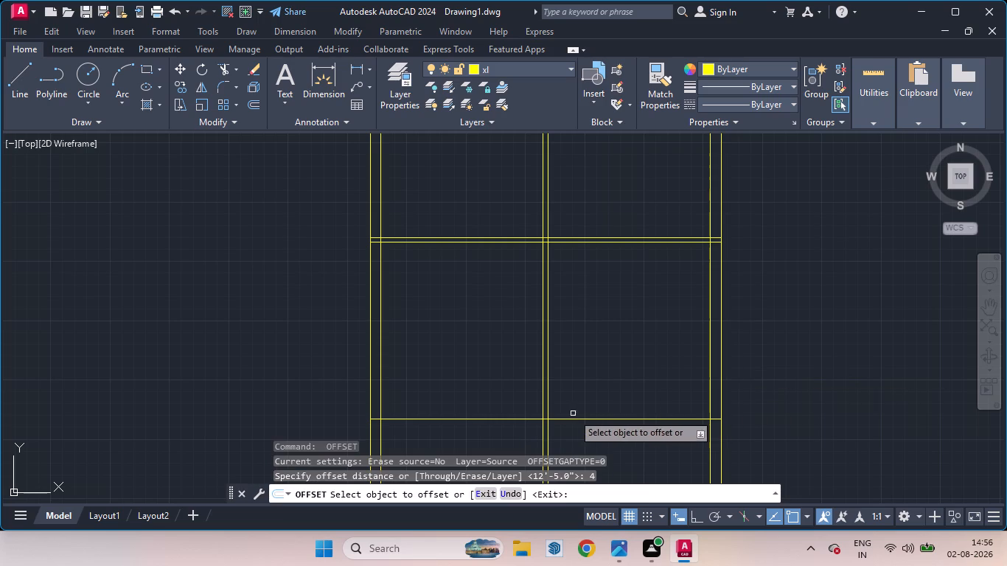
drag(579, 419, 582, 439)
click(582, 439)
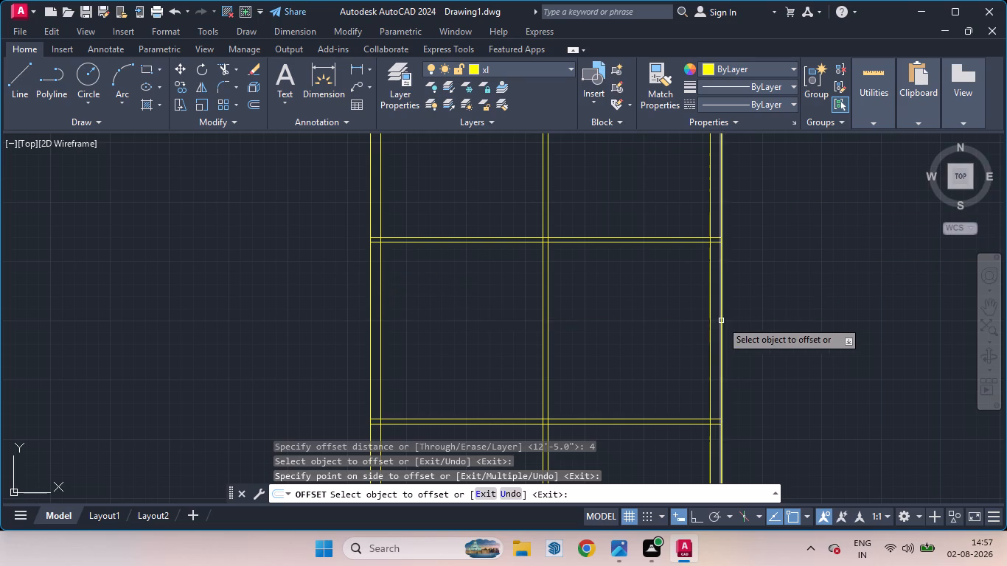
scroll(721, 321, down, 2)
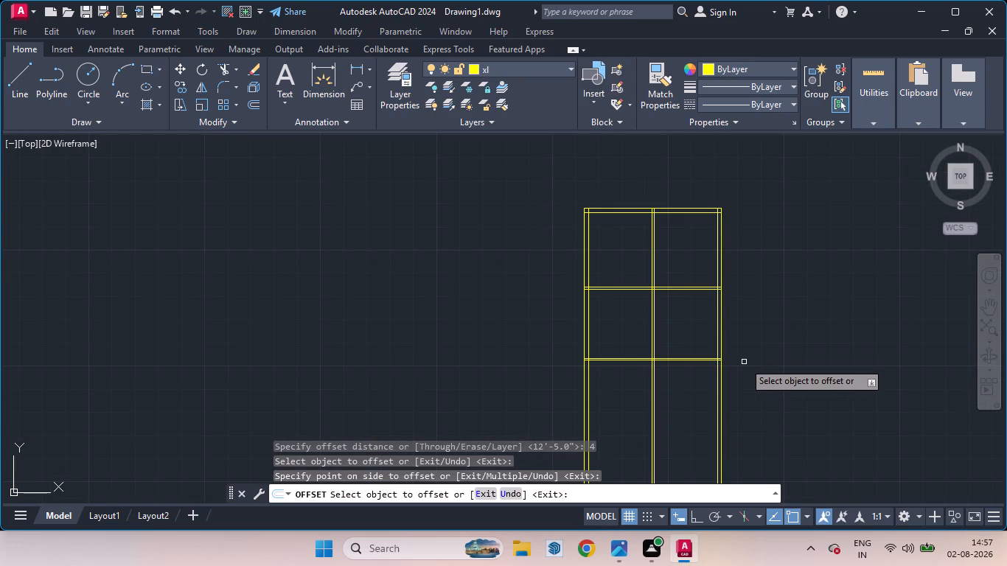
key(Return)
Offset the lower line of the second horizontal partition 11' downward to mark the depth of the bottom rooms.
key(space)
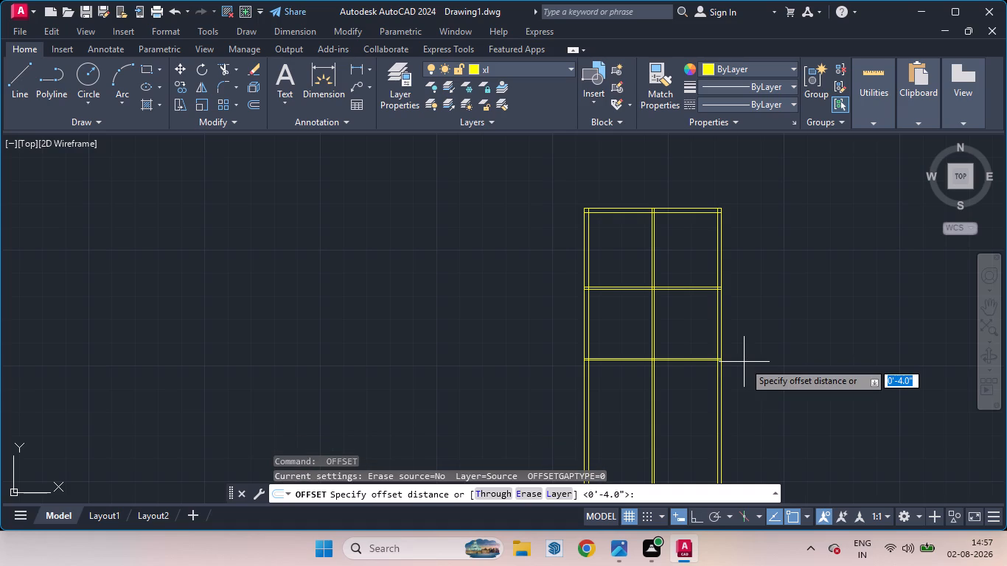
text(11')
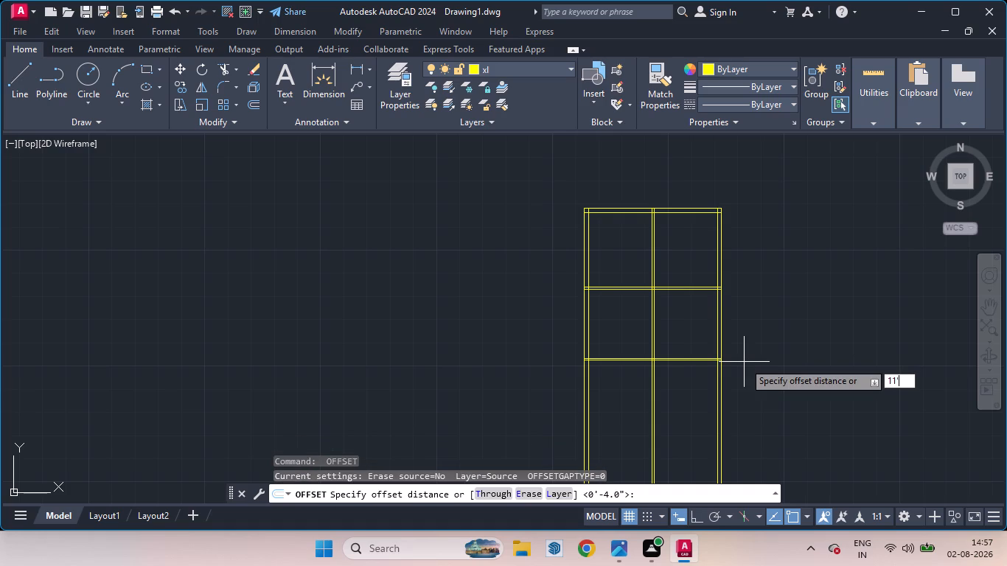
key(Return)
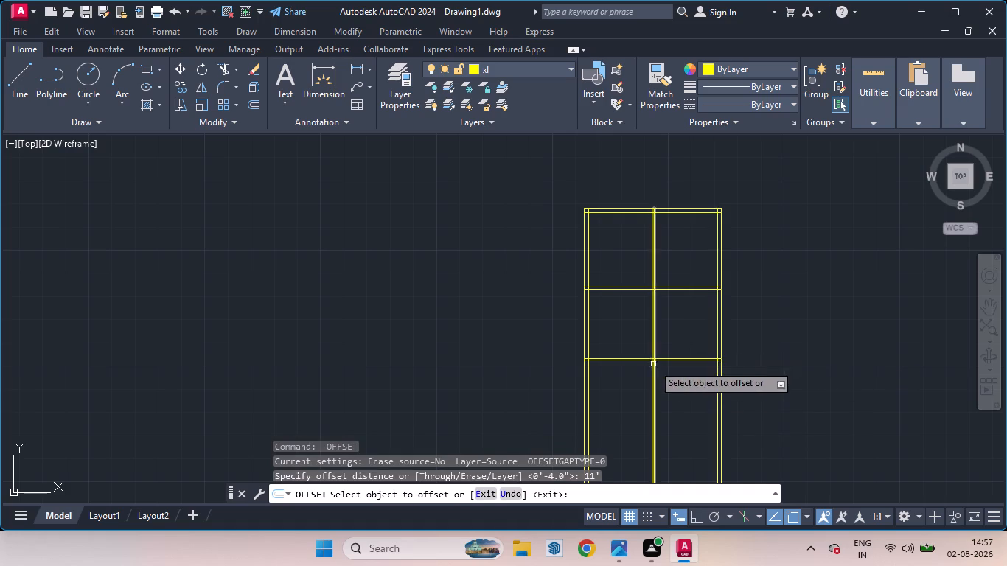
scroll(653, 364, up, 3)
scroll(654, 364, down, 1)
scroll(654, 364, up, 3)
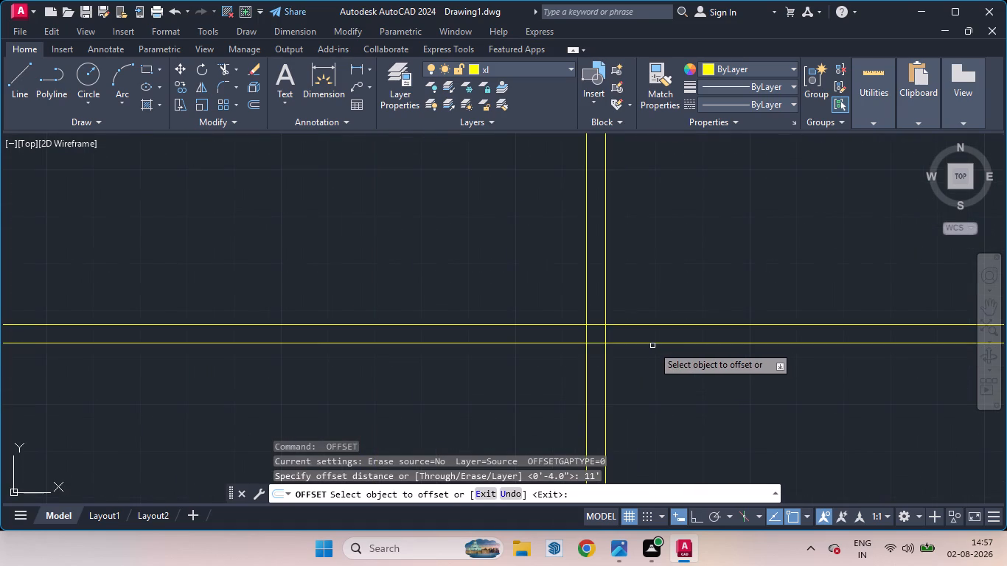
drag(647, 342, 663, 434)
click(666, 426)
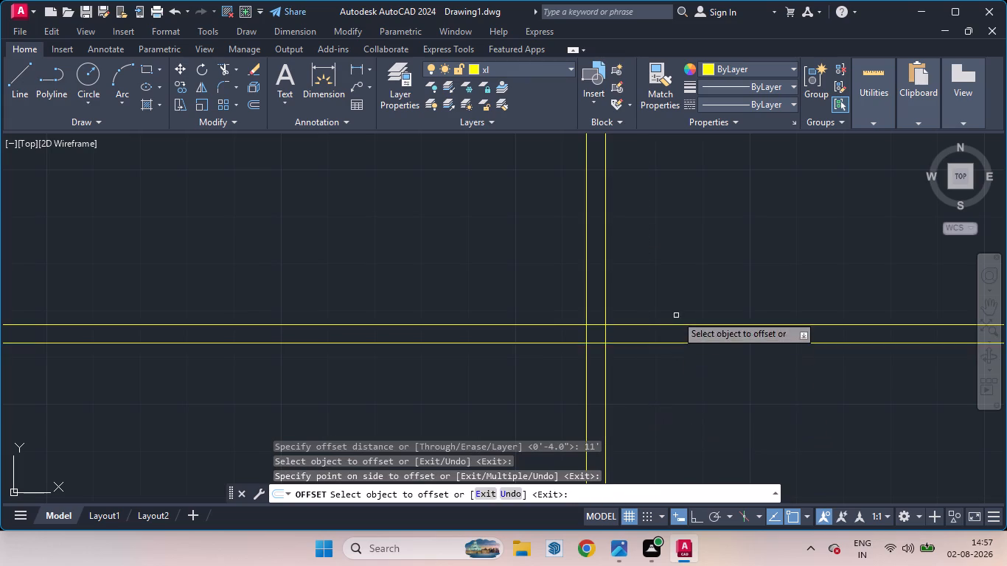
scroll(675, 313, down, 6)
scroll(742, 340, up, 3)
scroll(745, 358, down, 2)
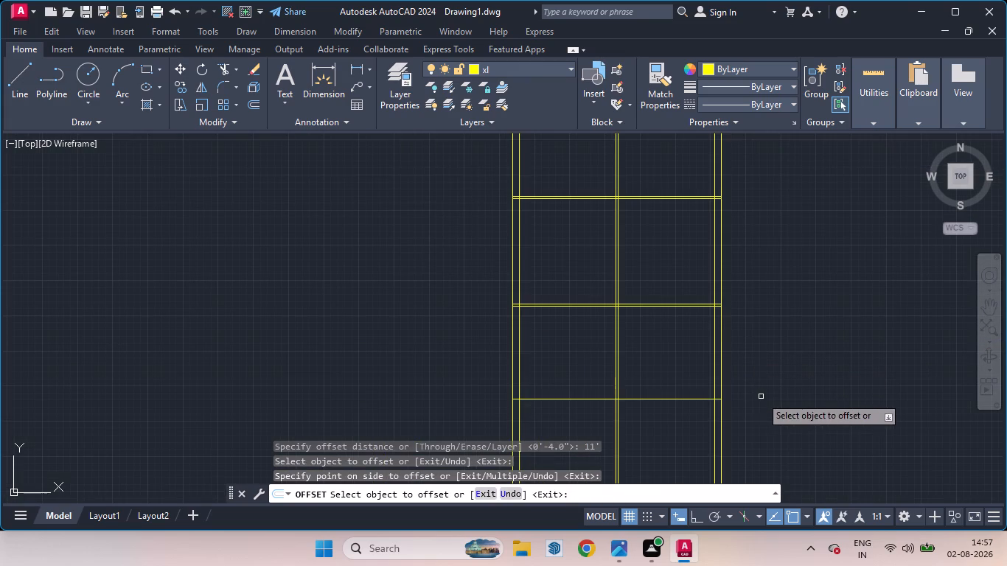
key(space)
Offset the new bottom room line 9" downward to form the thickness of the bottom outer wall.
key(Return)
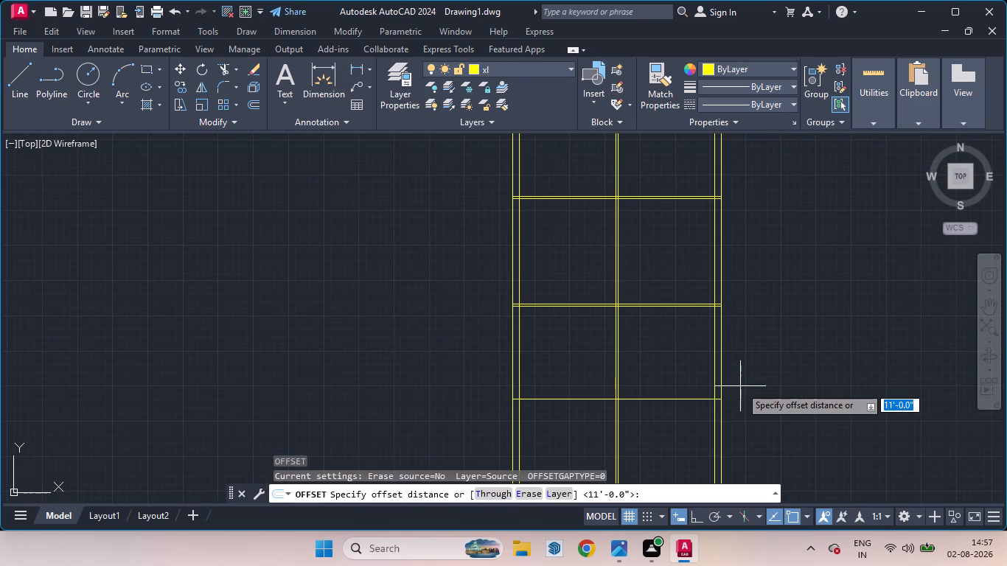
key(9)
key(Return)
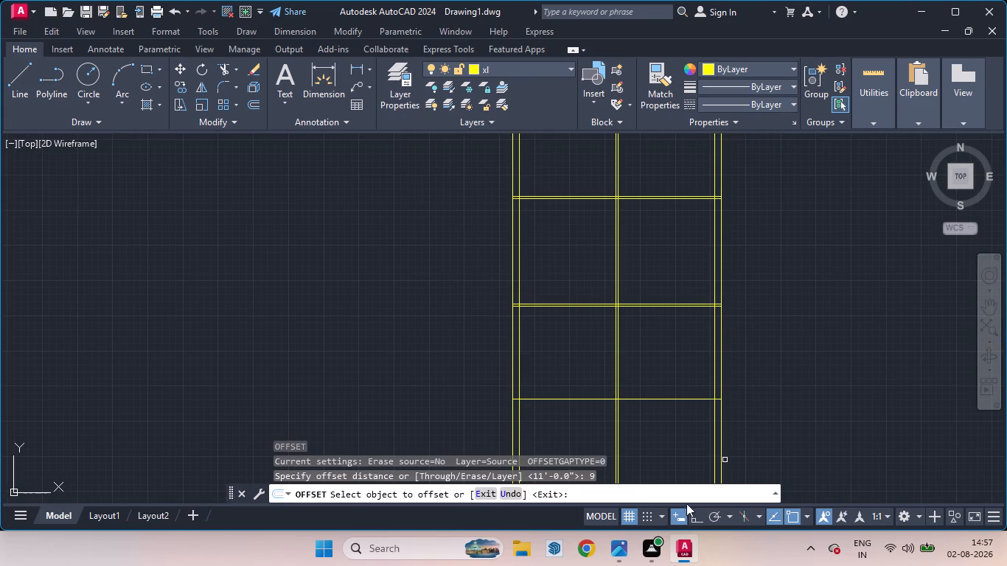
drag(661, 399, 661, 420)
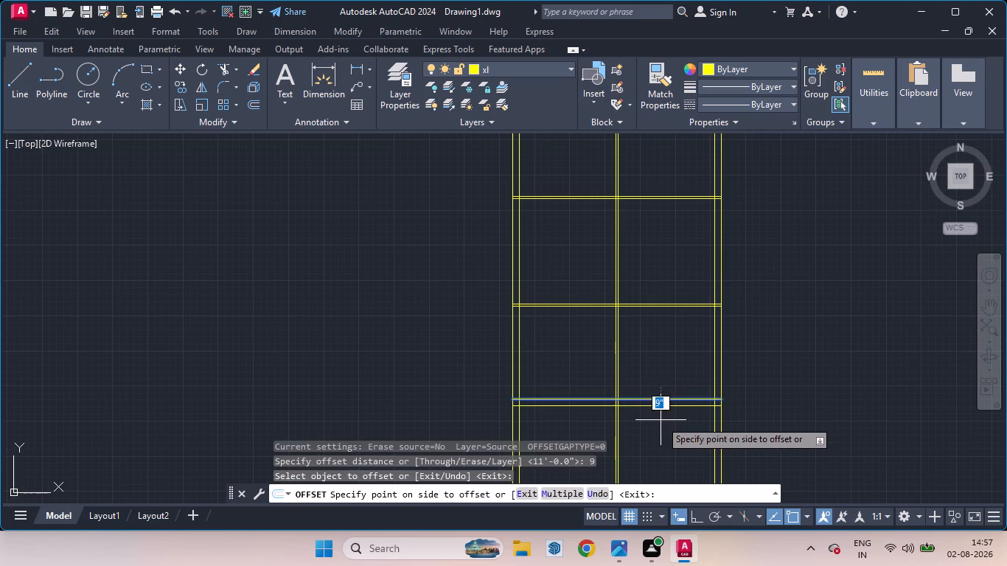
click(661, 420)
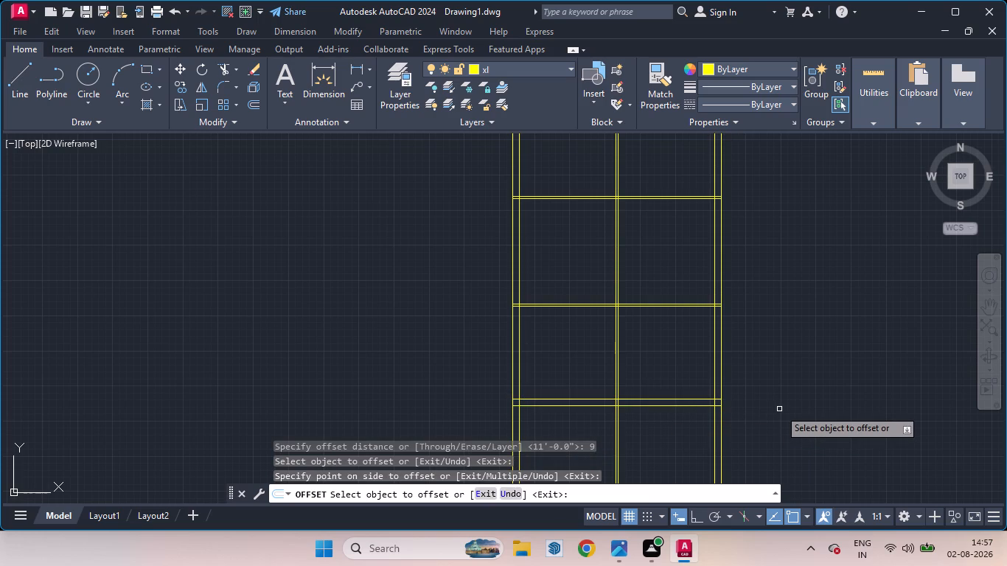
key(space)
Trim the left, middle and right vertical wall lines where they extend below the bottom outer wall.
scroll(769, 416, down, 2)
scroll(775, 409, up, 3)
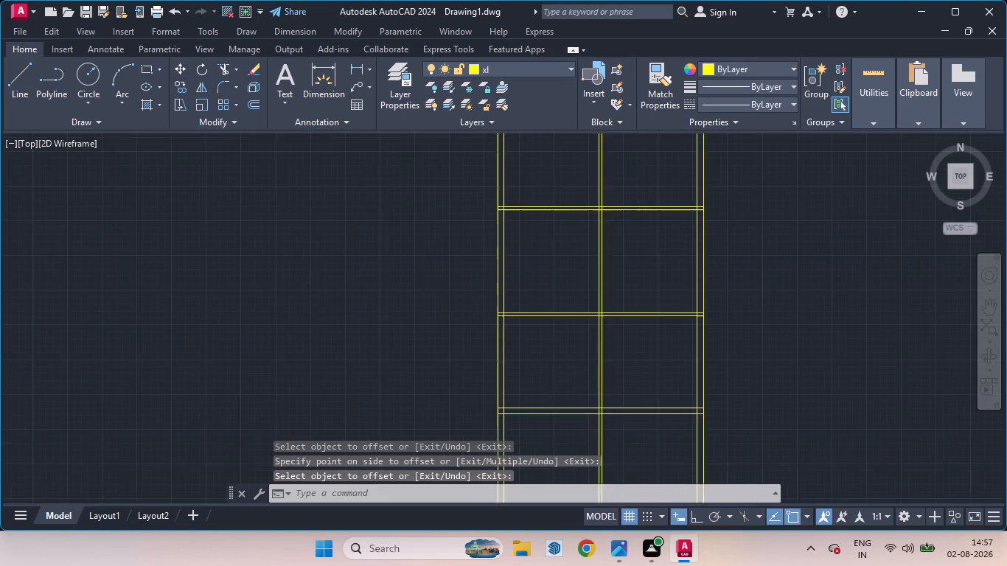
text(tr)
key(Return)
key(Return)
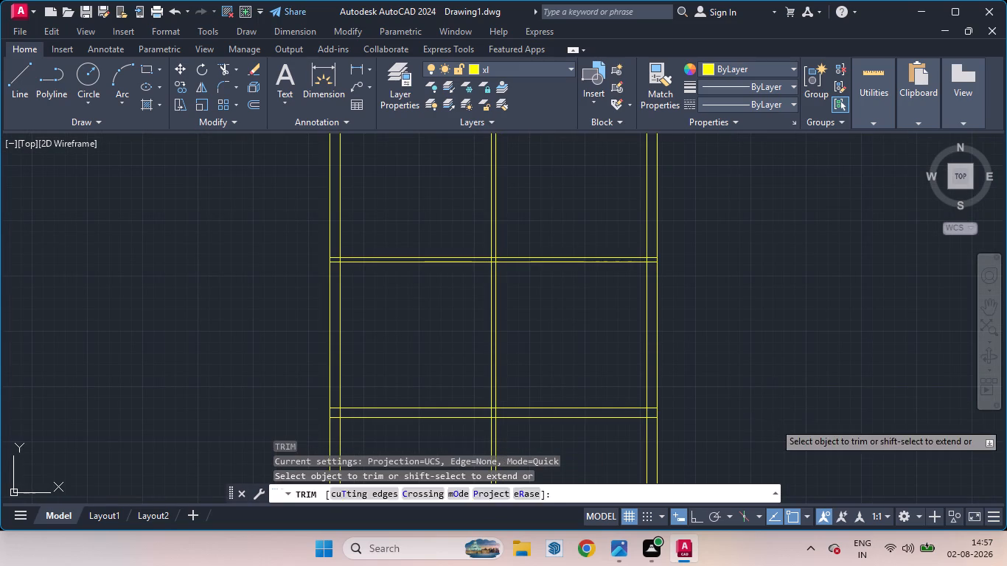
scroll(762, 397, down, 4)
scroll(783, 411, up, 3)
drag(681, 366, 422, 332)
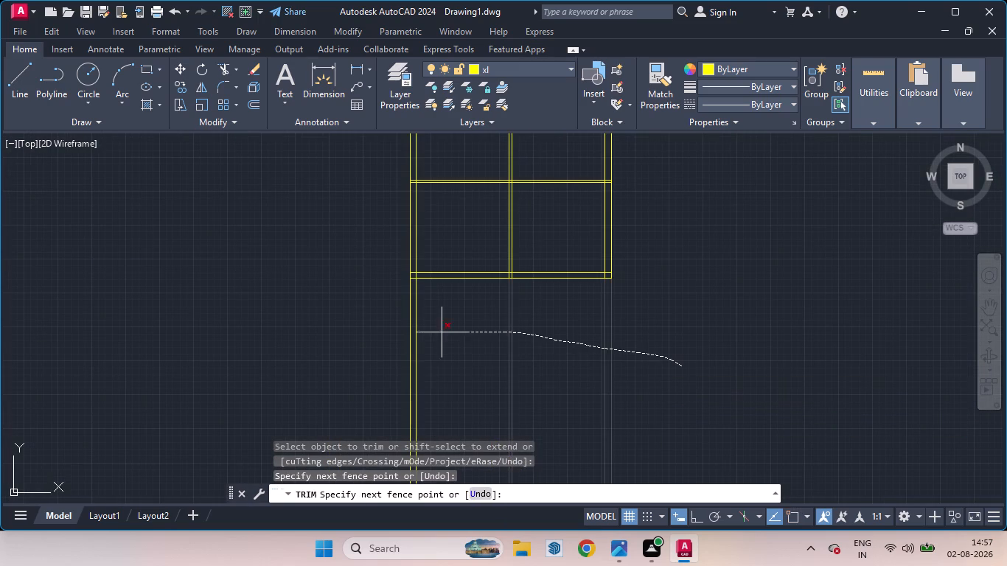
drag(422, 332, 328, 337)
key(space)
scroll(663, 257, down, 3)
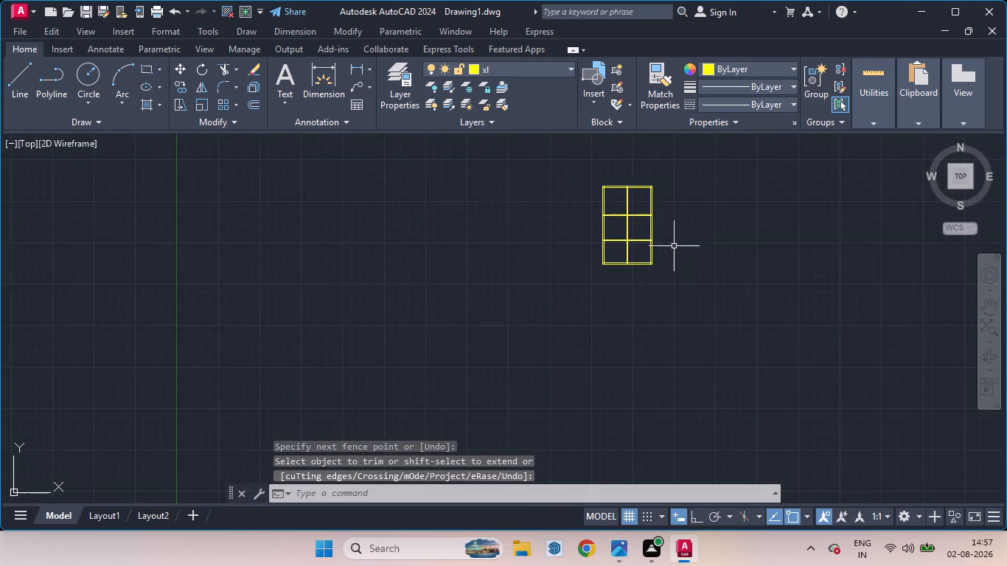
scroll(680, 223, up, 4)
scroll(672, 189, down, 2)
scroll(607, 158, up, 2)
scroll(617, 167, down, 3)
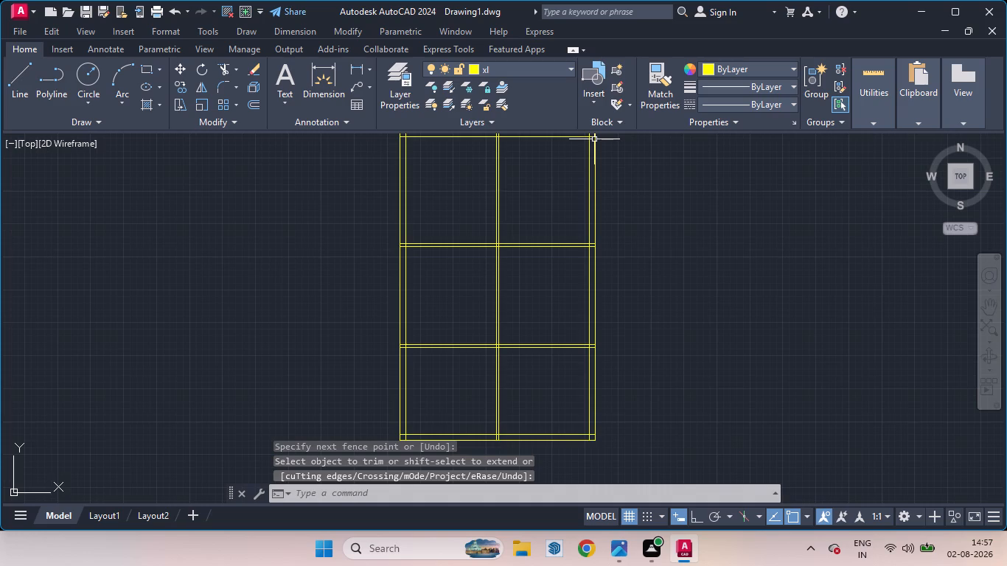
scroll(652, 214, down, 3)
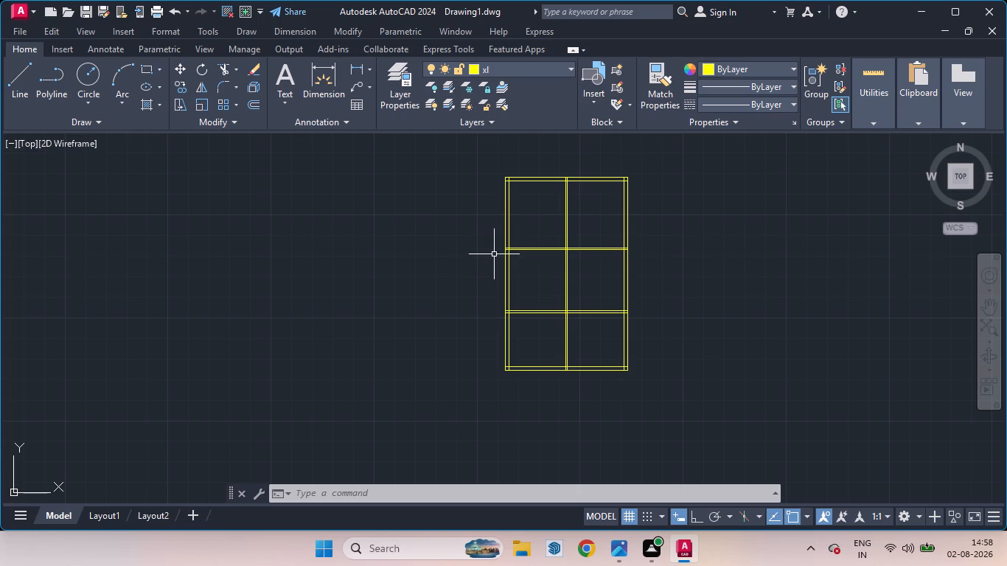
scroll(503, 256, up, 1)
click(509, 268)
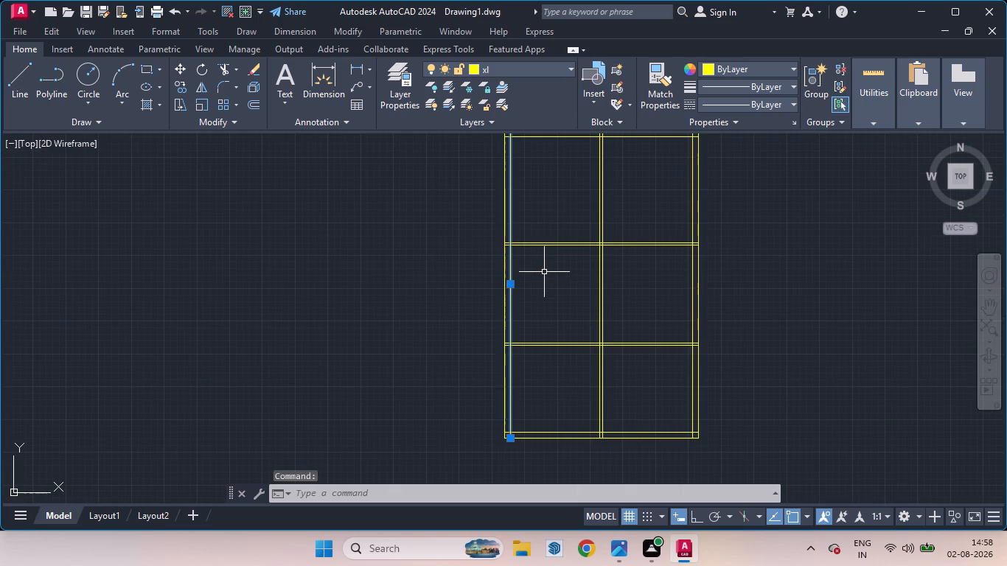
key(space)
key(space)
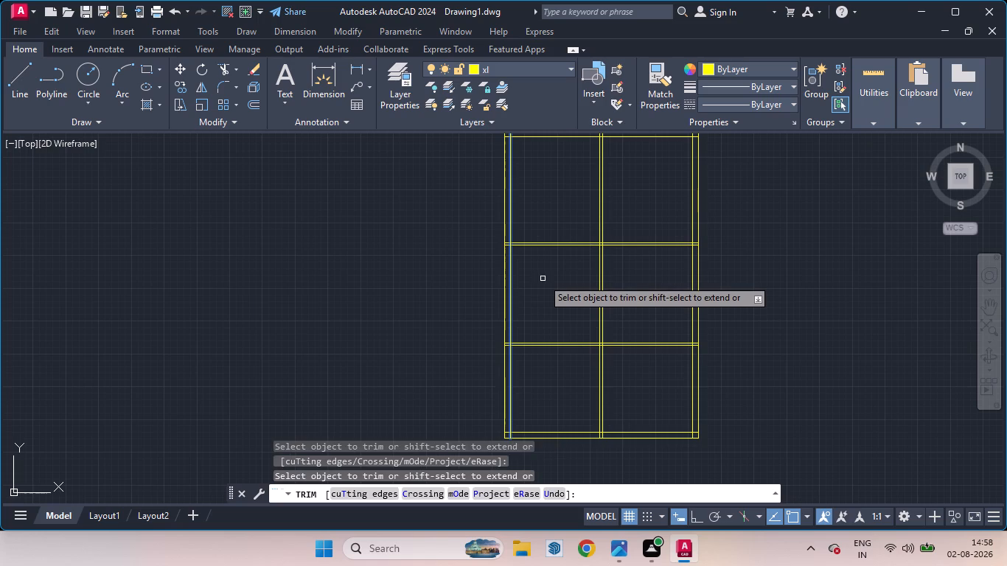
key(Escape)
Offset the inner line of the left outer wall 4' inward to the right.
key(o)
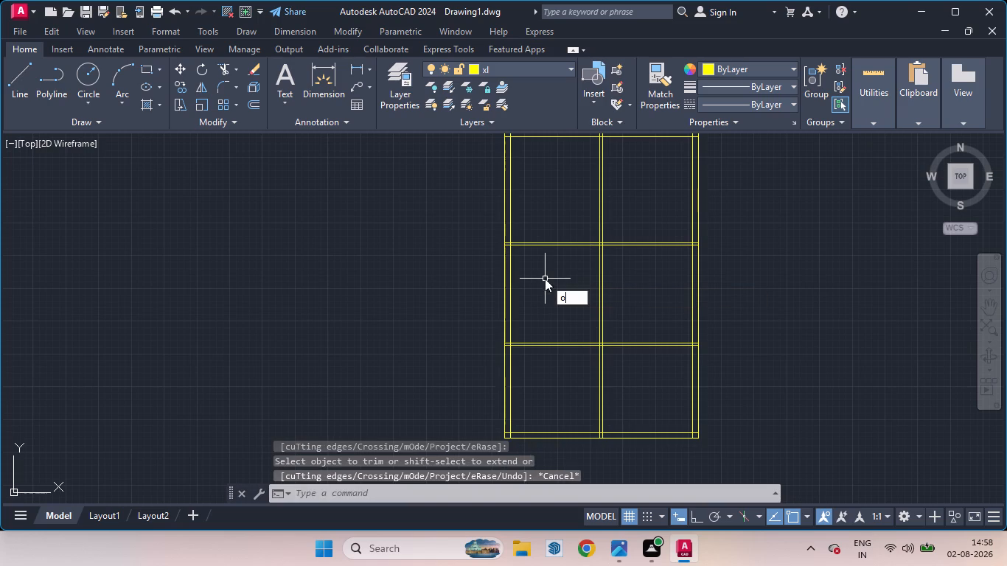
key(Return)
key(Return)
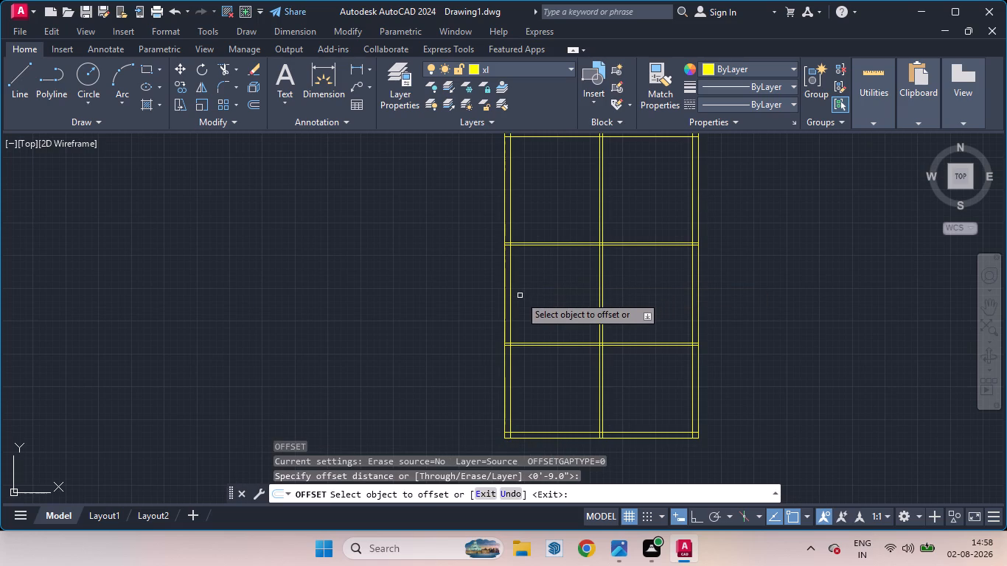
key(space)
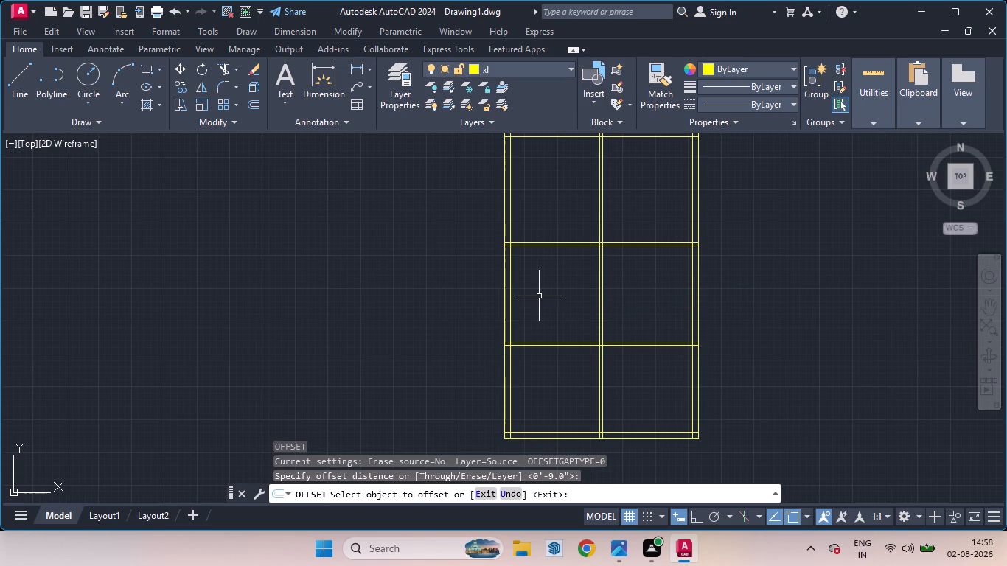
key(space)
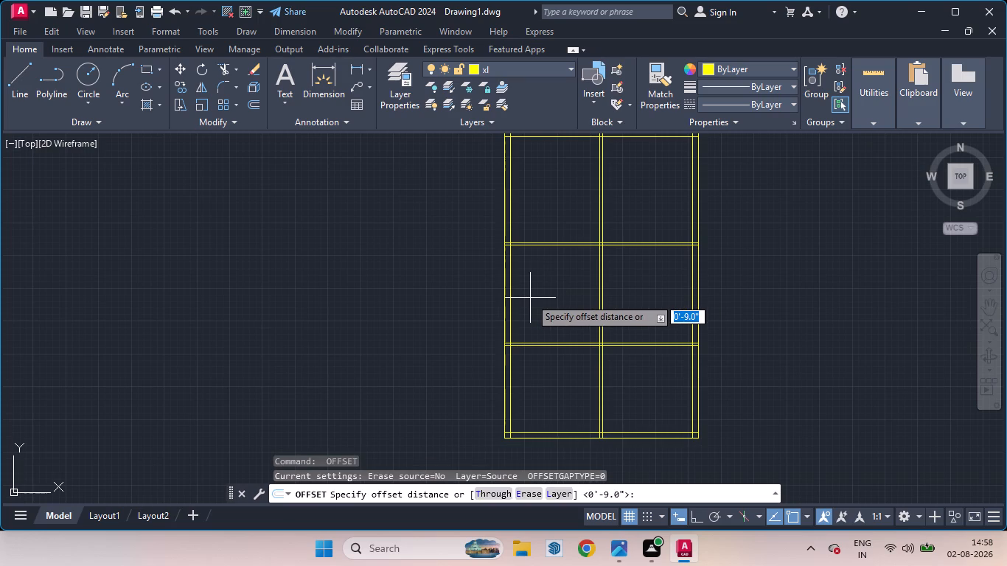
key(4)
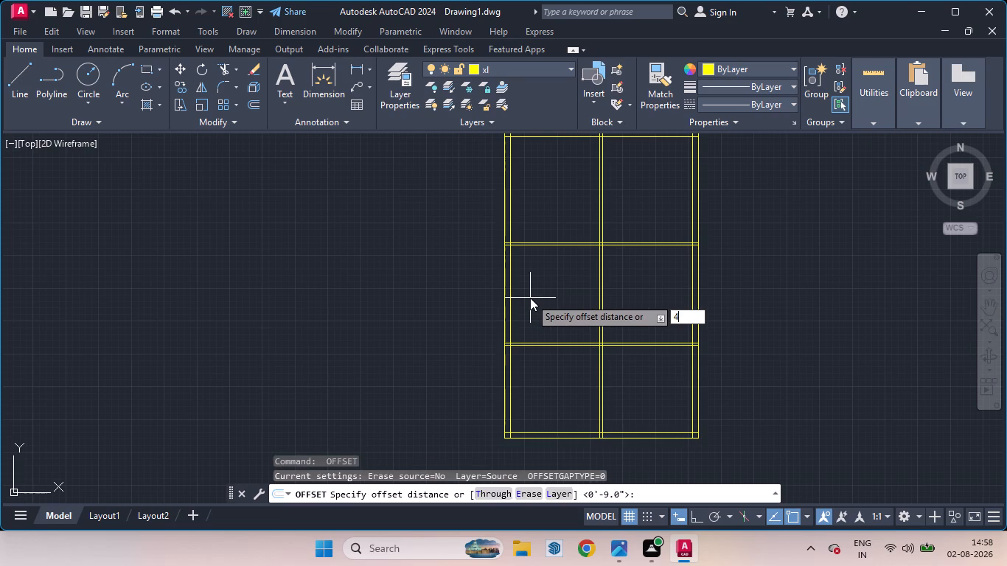
key(apostrophe)
key(Return)
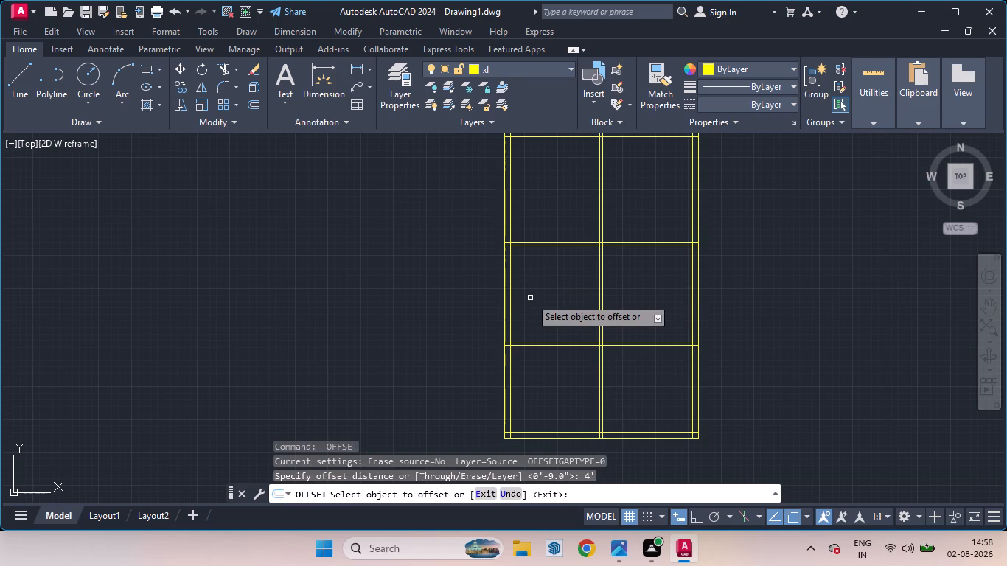
drag(509, 311, 532, 310)
click(534, 307)
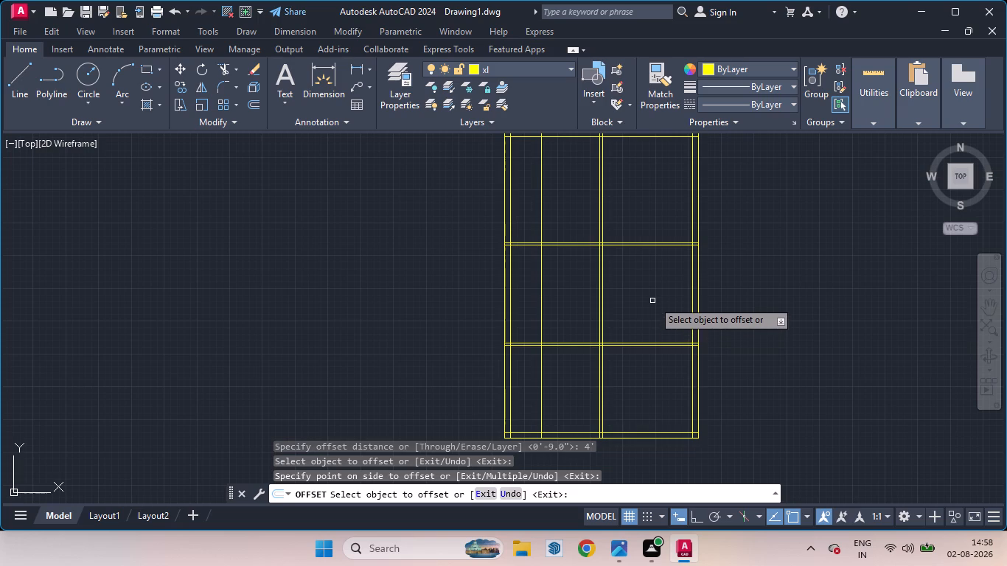
key(space)
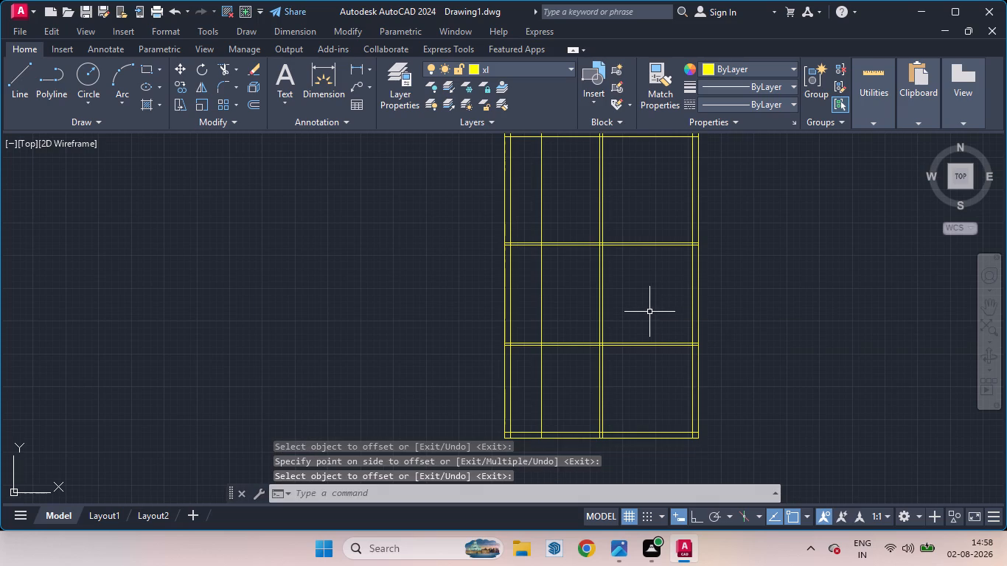
Offset the new vertical line near the left outer wall 4.5" to the right to form a partition thickness.
key(space)
key(space)
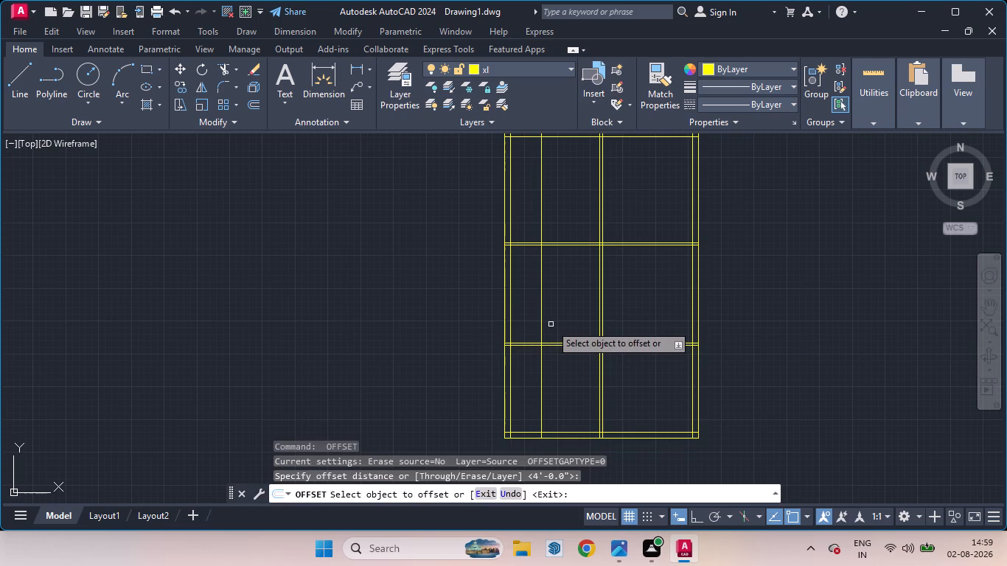
key(space)
key(space)
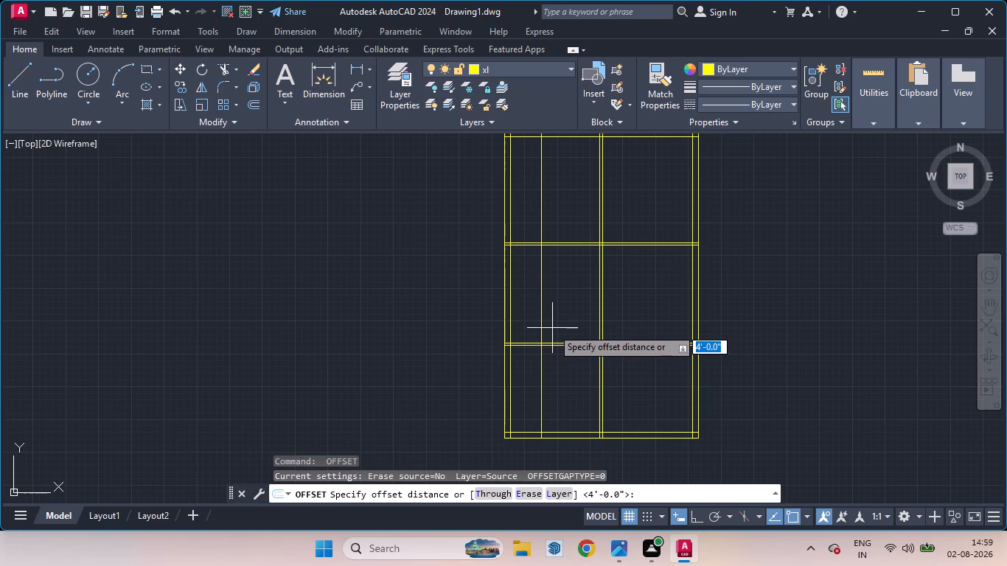
key(4)
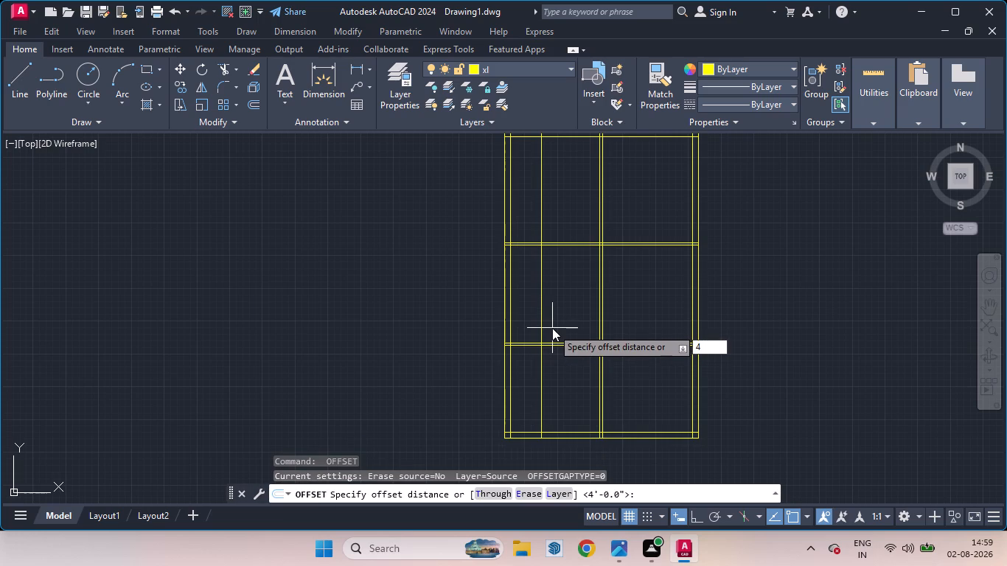
key(period)
key(5)
key(Return)
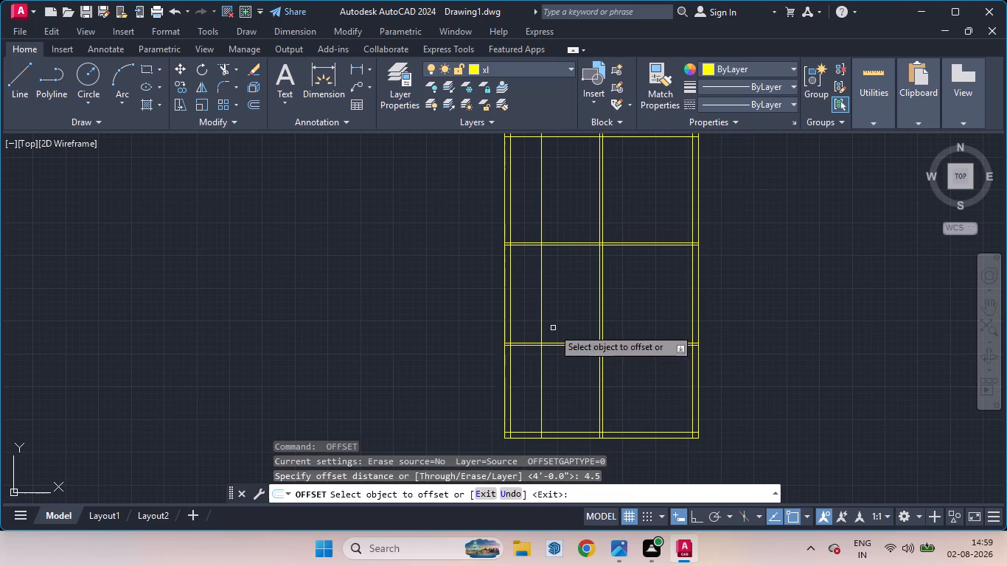
drag(542, 313, 557, 314)
click(557, 314)
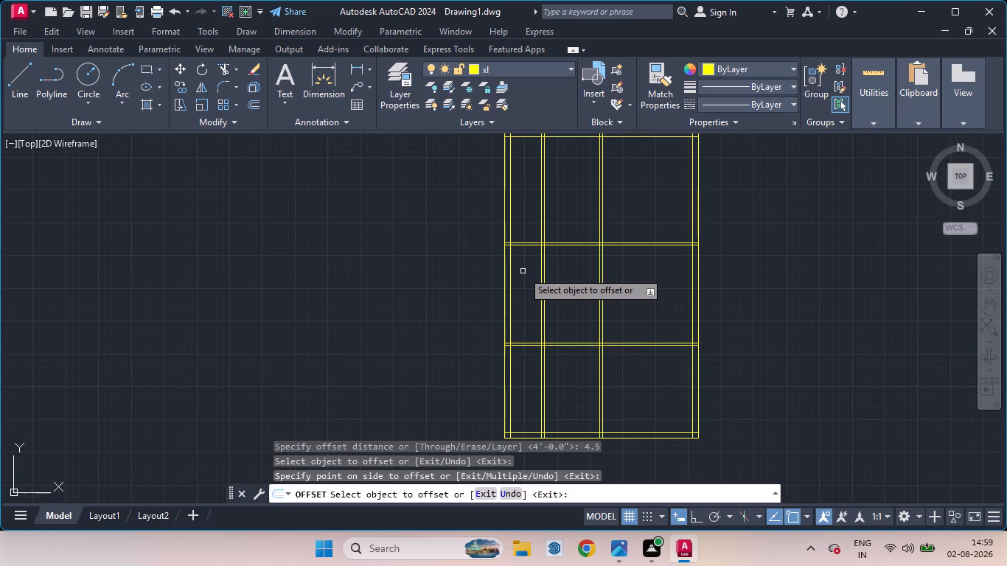
key(space)
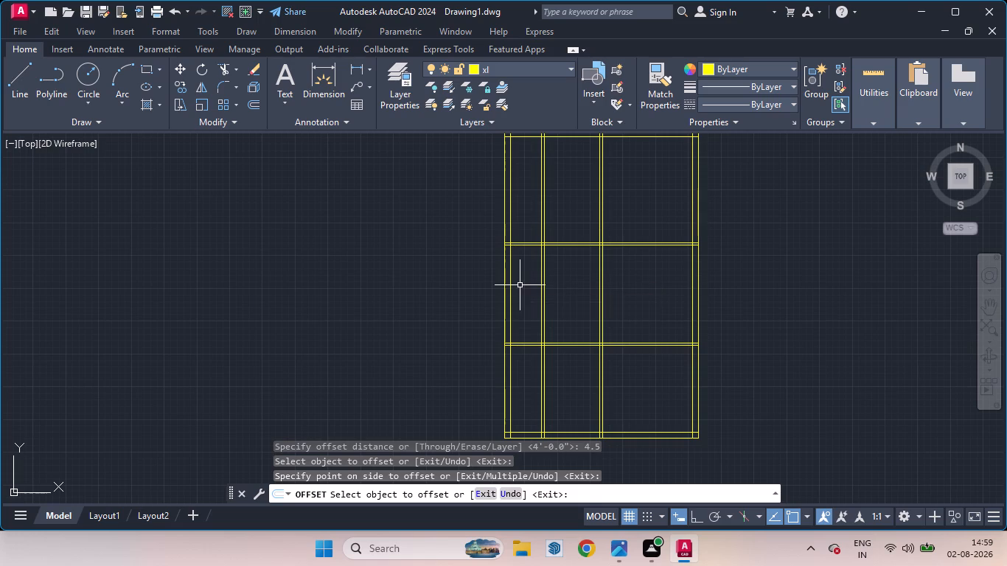
Offset the upper line of the second horizontal partition 8'6" upward.
key(space)
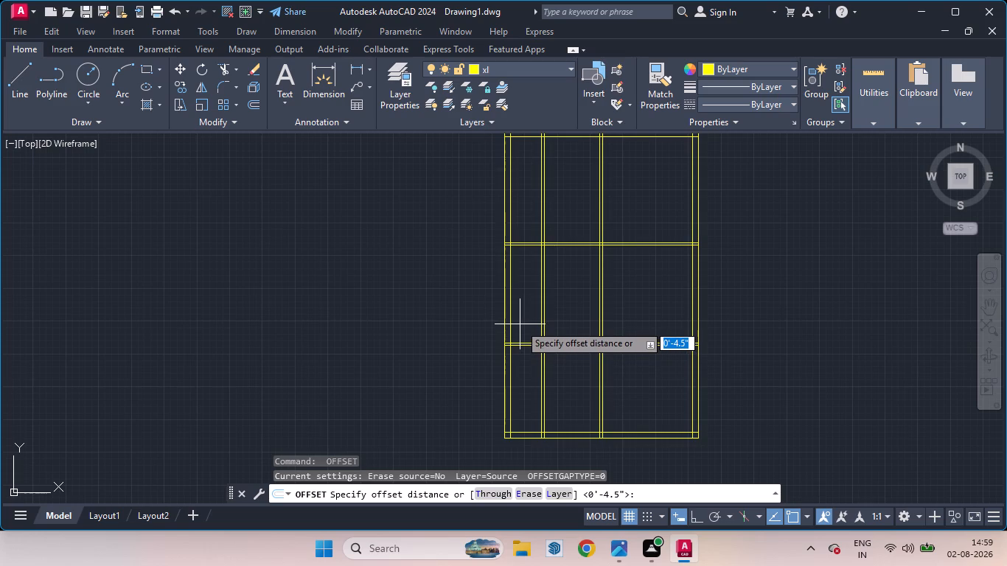
text(8')
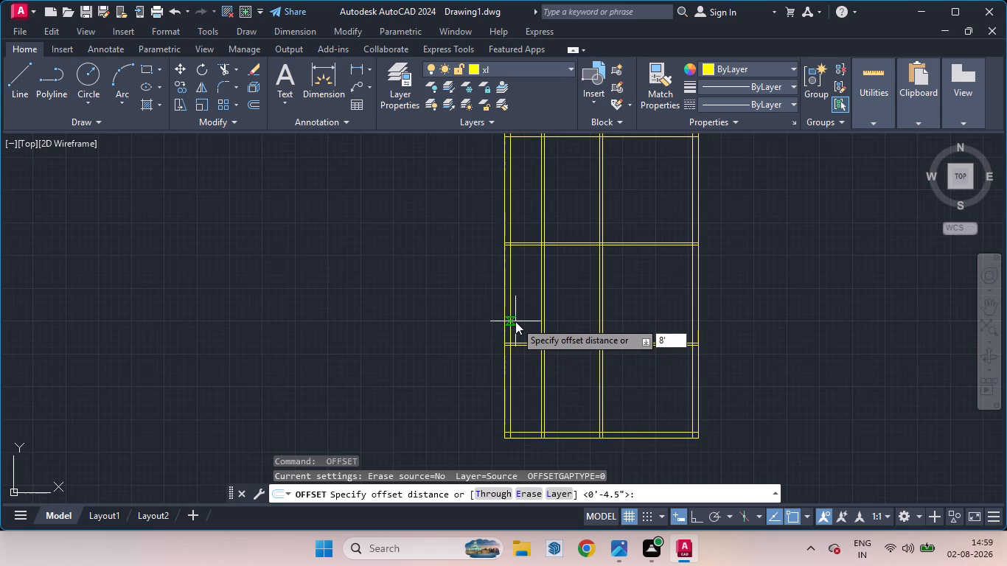
key(6)
key(Return)
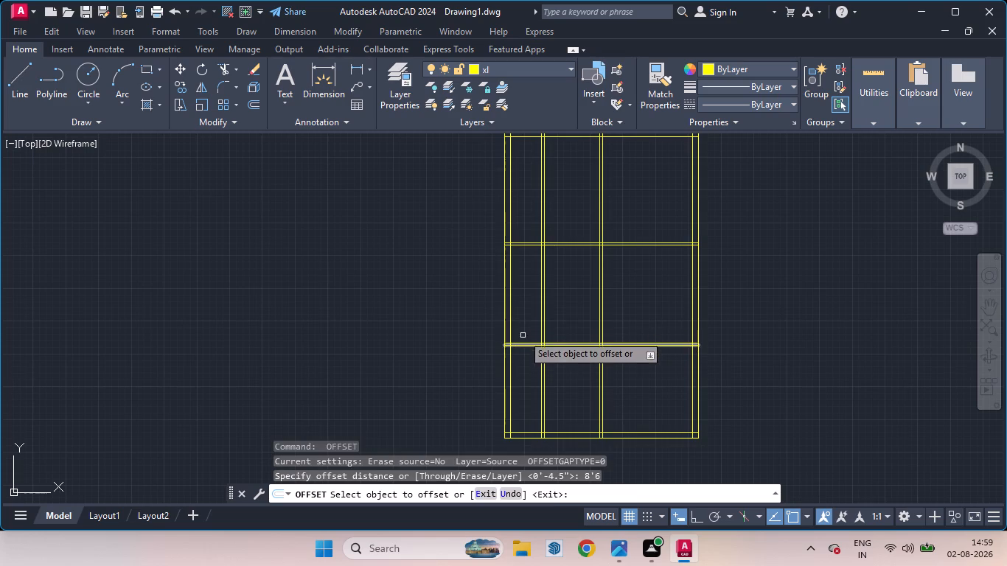
drag(525, 339, 532, 349)
scroll(531, 348, up, 5)
drag(470, 311, 464, 208)
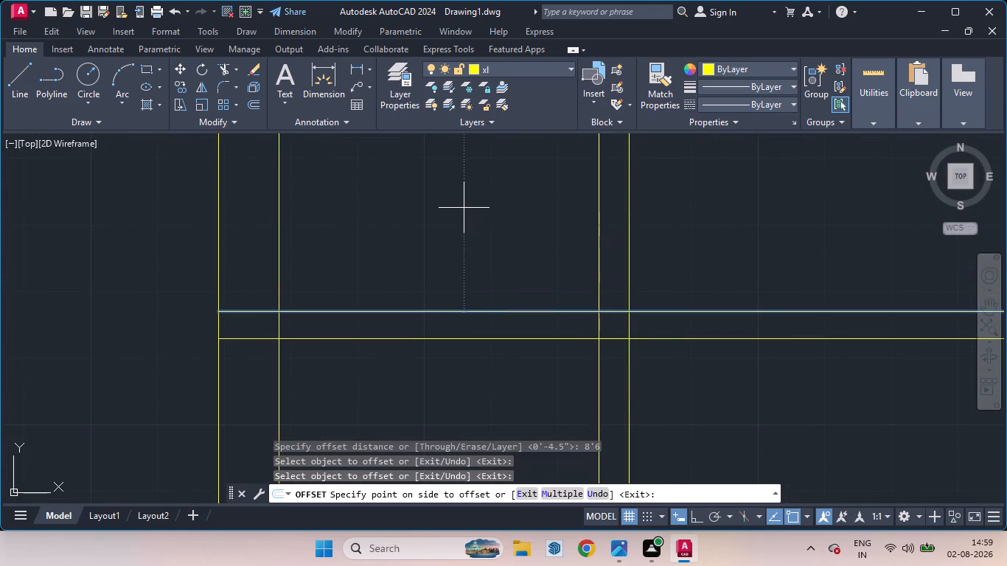
click(464, 208)
scroll(490, 273, down, 4)
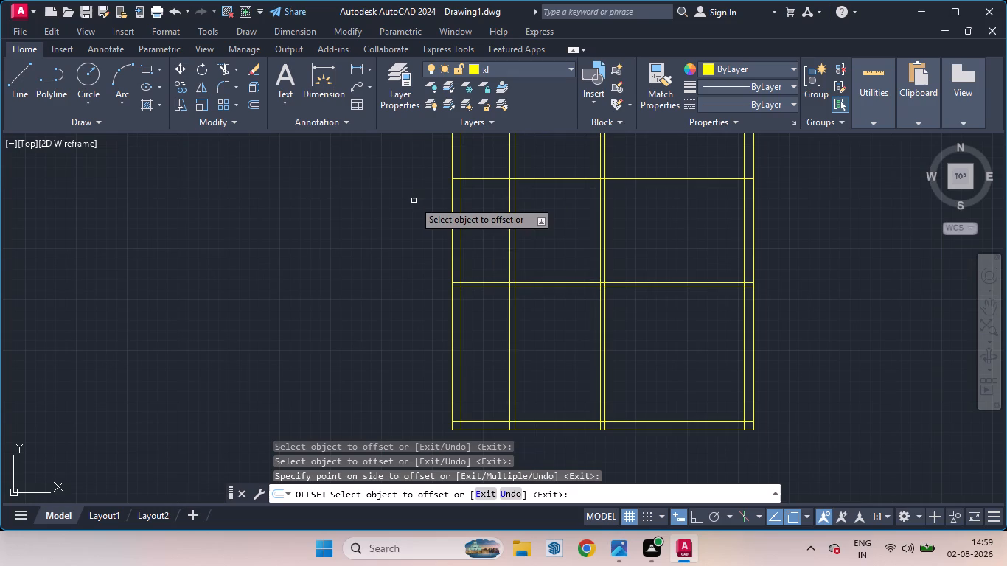
key(space)
Offset the new horizontal line 4.5" upward to form the thickness of another horizontal partition.
key(space)
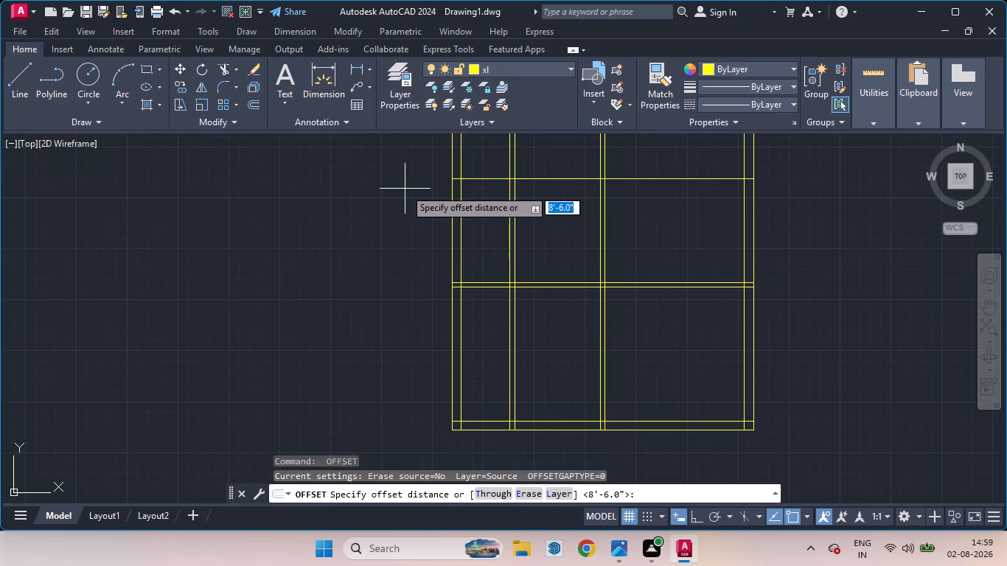
key(4)
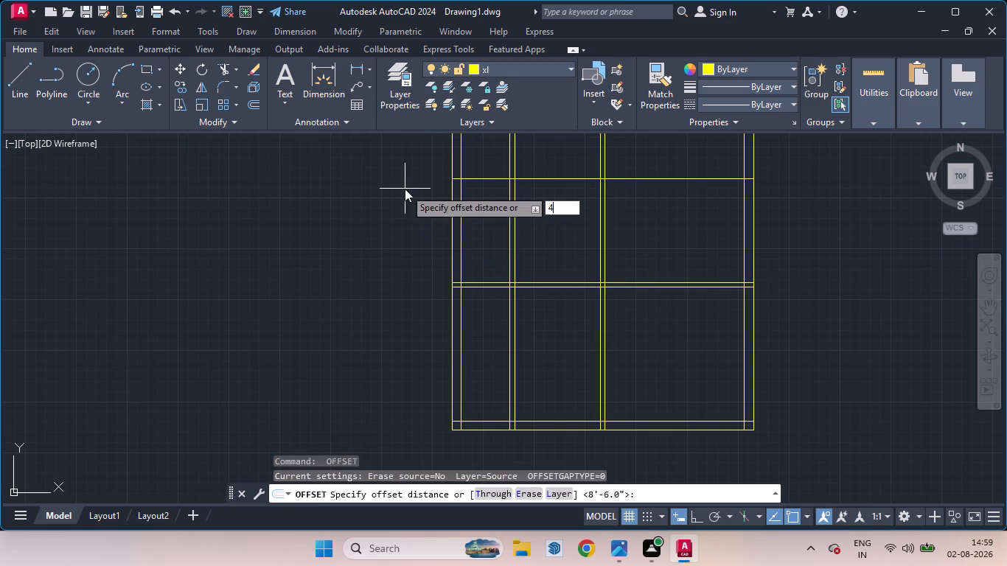
text(.5)
key(Return)
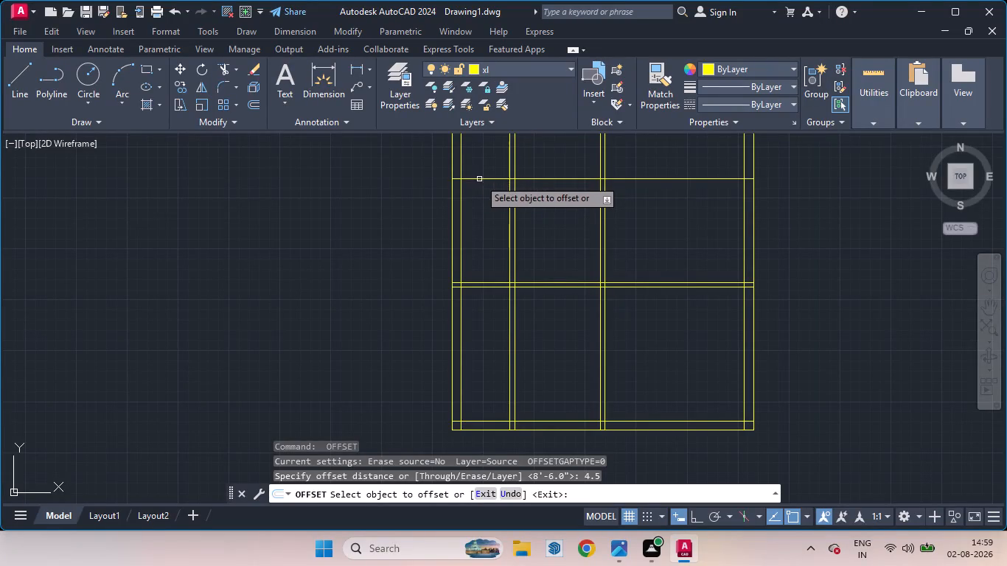
drag(479, 179, 476, 172)
click(476, 172)
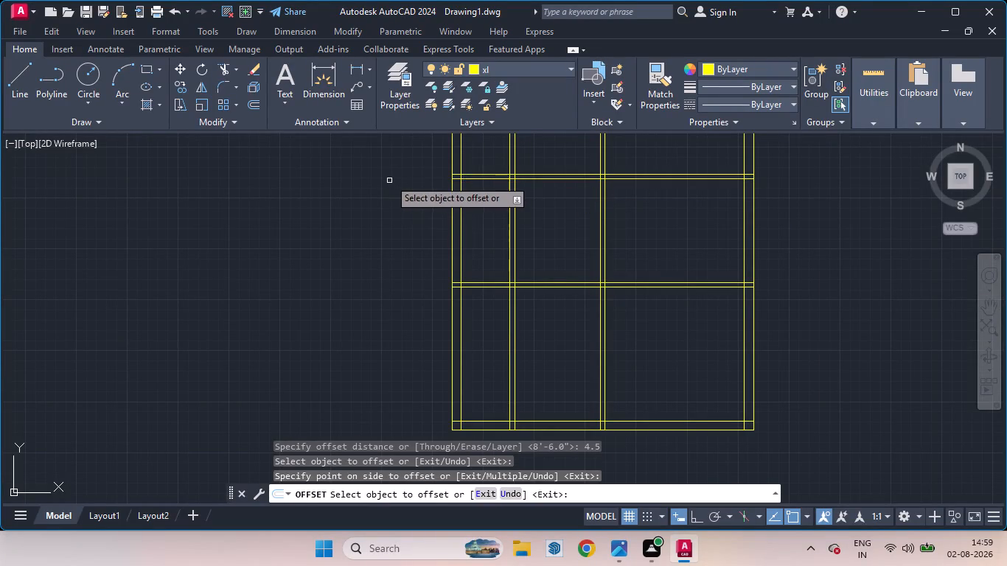
key(space)
Offset the outer line of the right outer wall 6'5" inward to the left.
scroll(396, 214, down, 3)
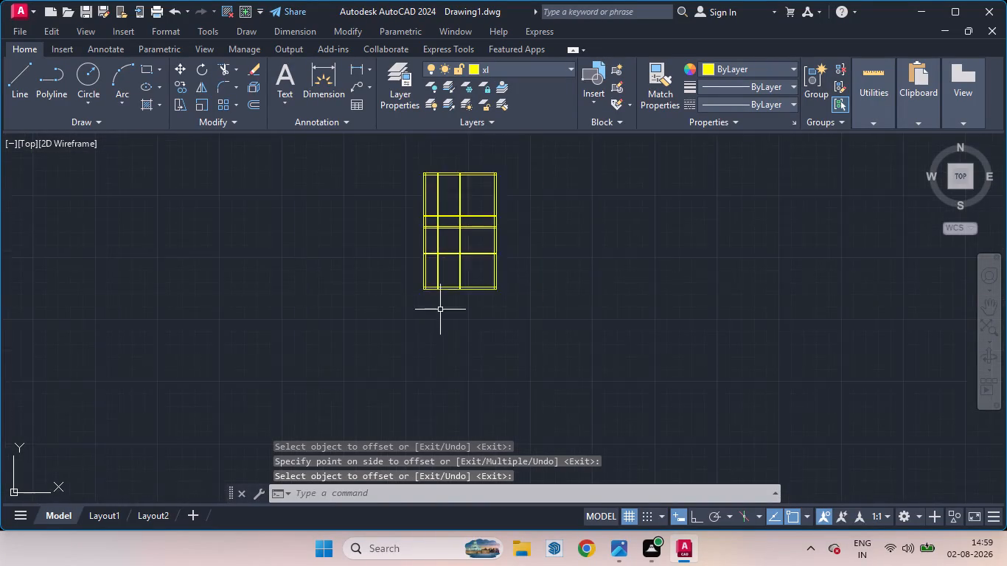
scroll(441, 312, down, 1)
scroll(419, 225, up, 2)
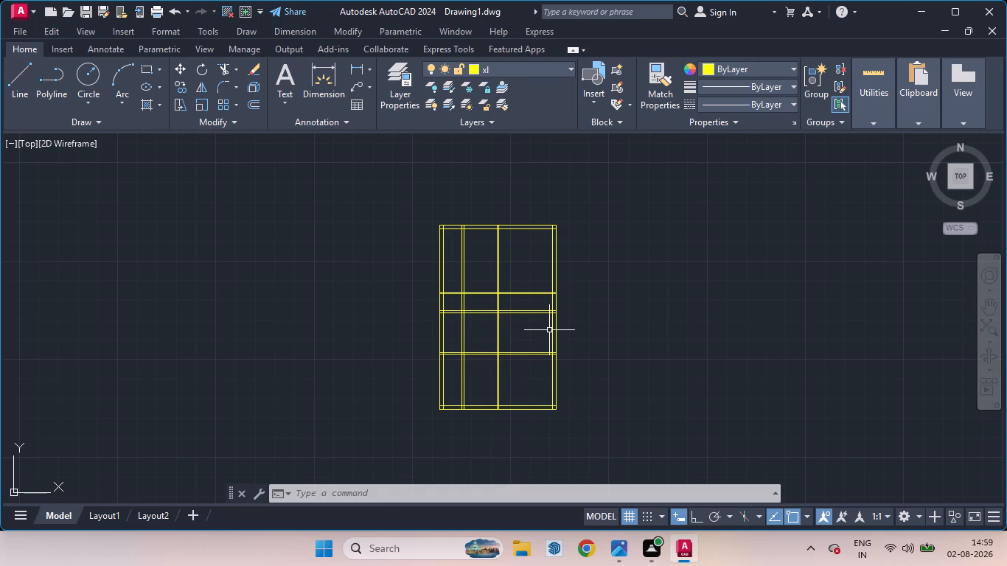
key(space)
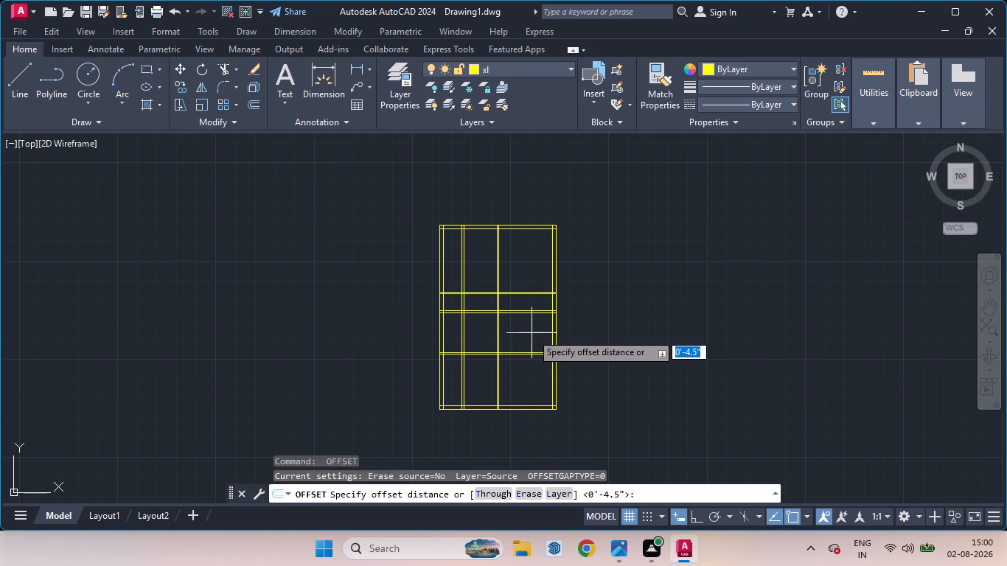
key(6)
key(apostrophe)
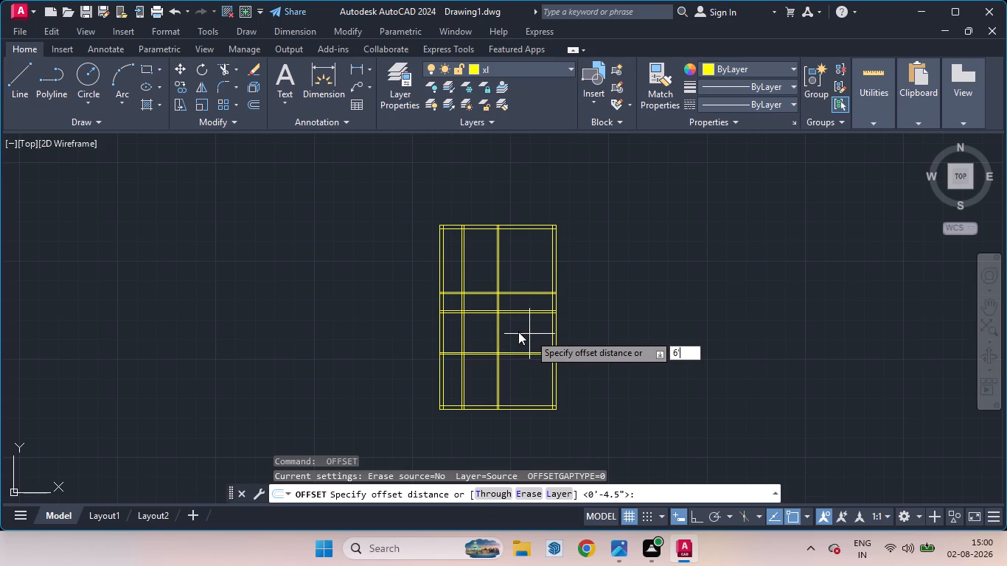
key(5)
key(Return)
drag(554, 335, 551, 335)
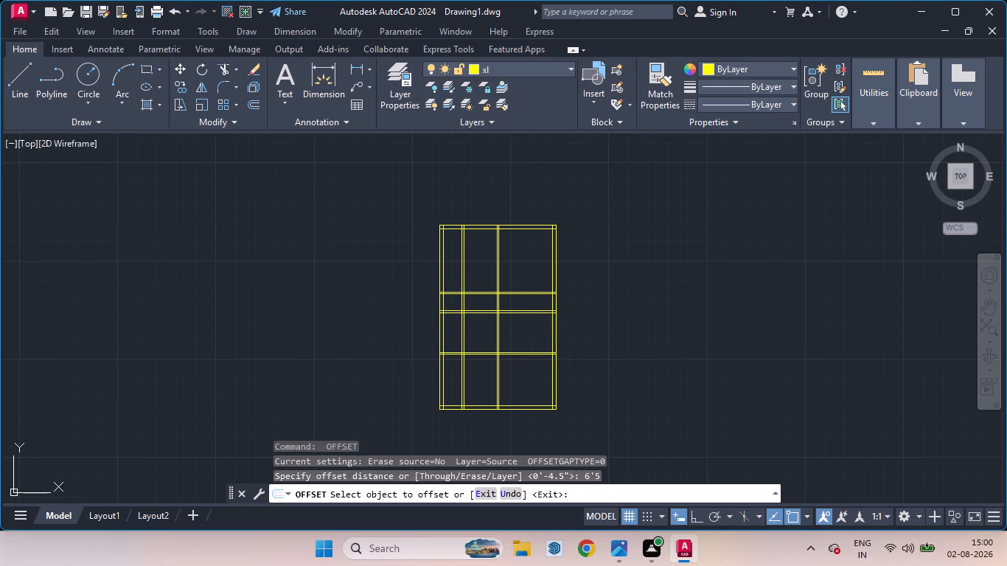
drag(551, 335, 525, 340)
click(525, 340)
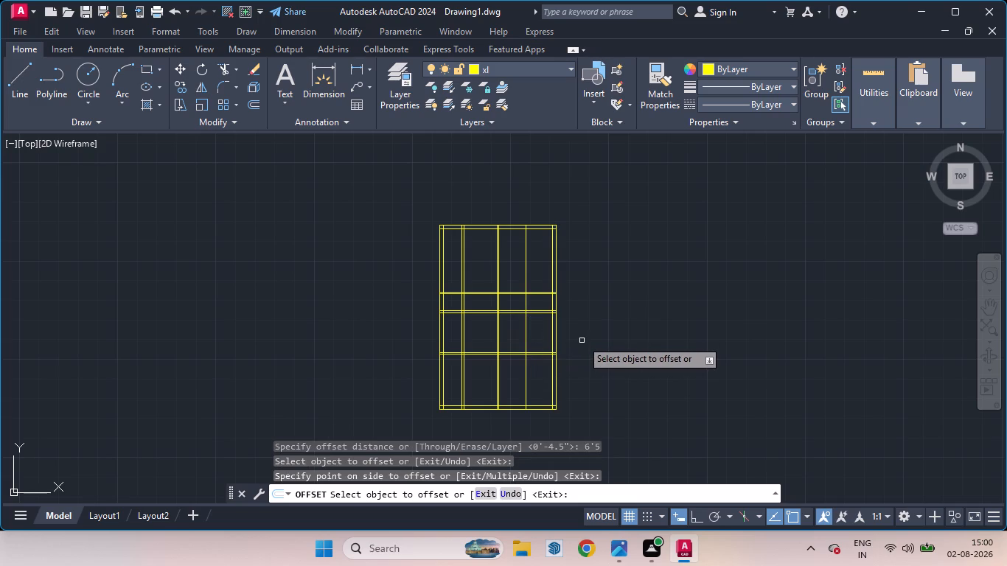
key(space)
Offset the new vertical line near the right outer wall 4.5" to the left to form a partition thickness.
key(space)
key(4)
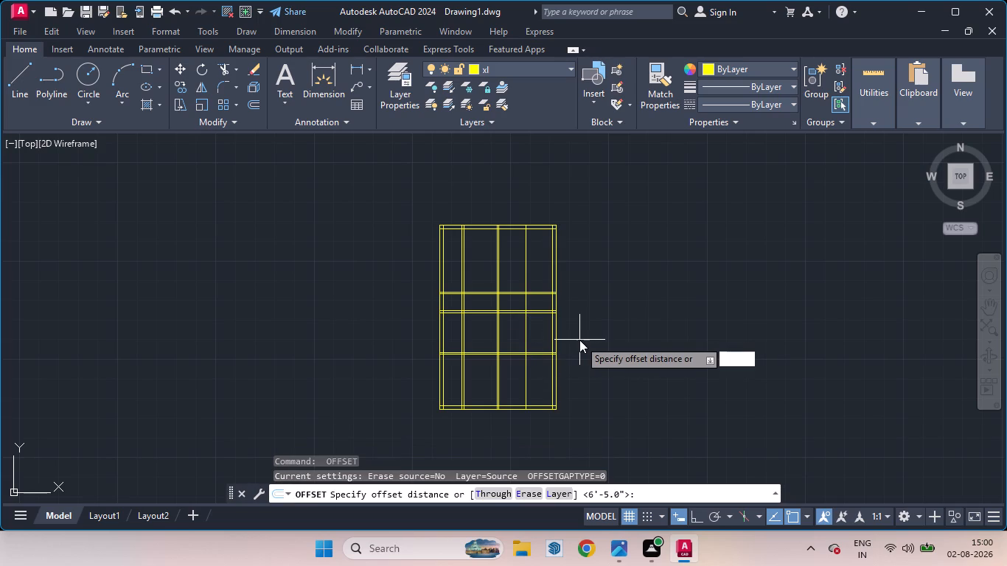
key(period)
key(5)
key(Return)
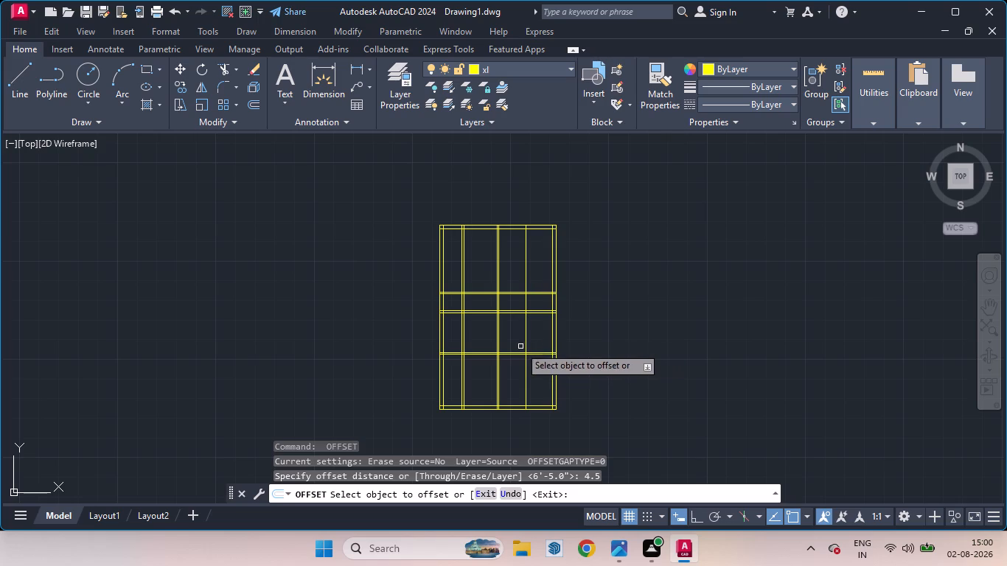
drag(526, 344, 512, 343)
click(512, 343)
key(space)
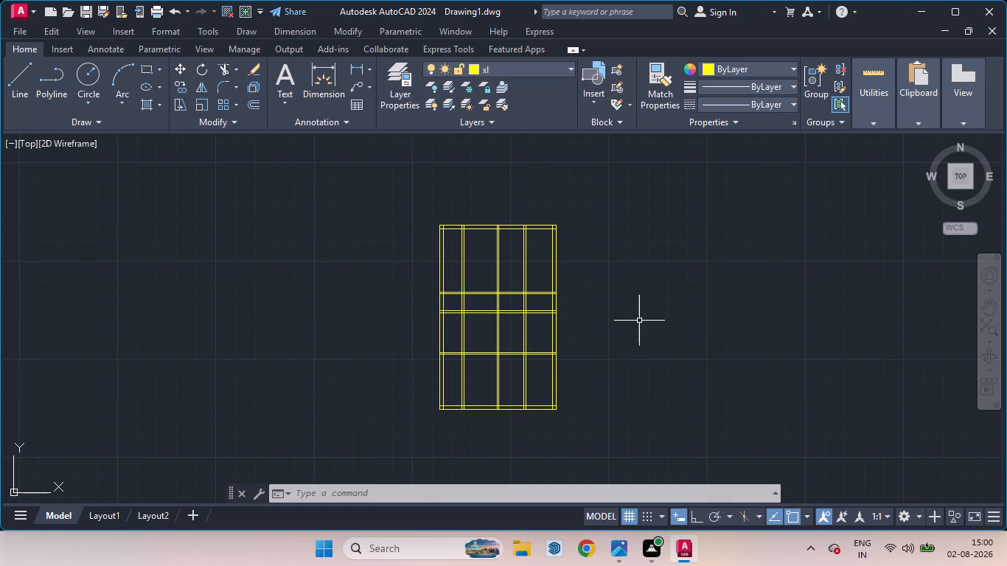
Trim the new left and right vertical partitions out of the top rooms and the narrow horizontal band below them.
text(tr)
key(Return)
key(Return)
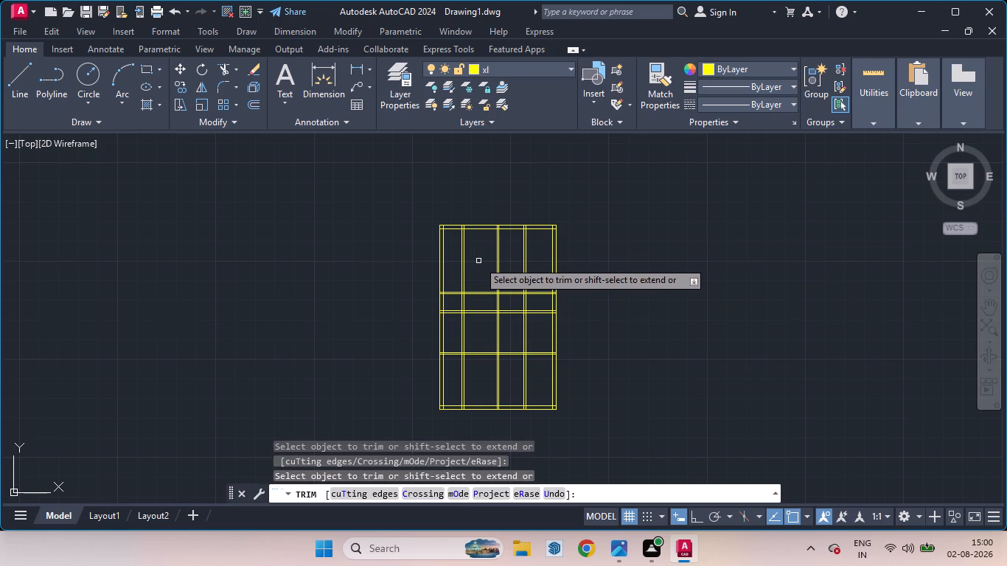
drag(481, 261, 457, 262)
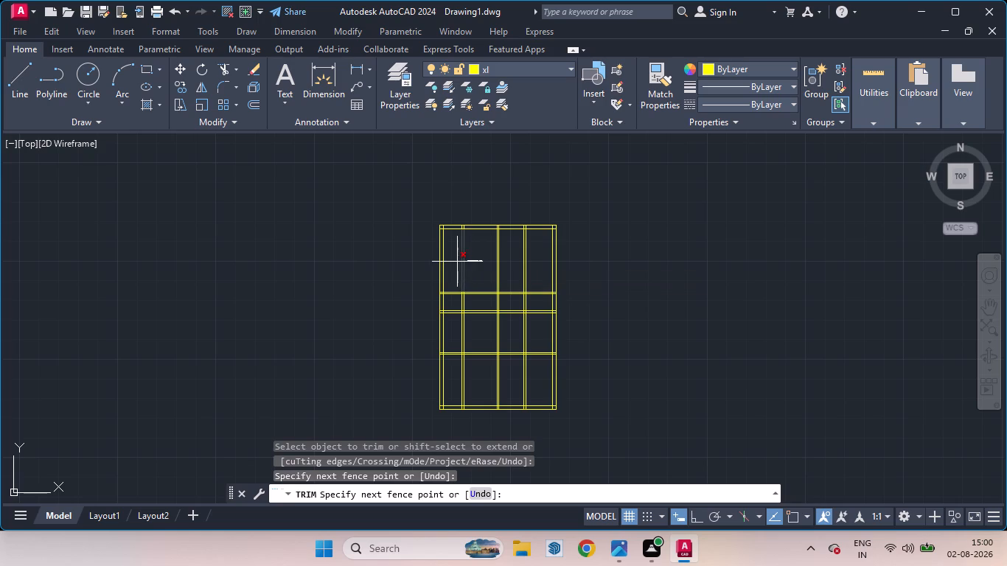
drag(457, 262, 456, 262)
drag(539, 261, 520, 261)
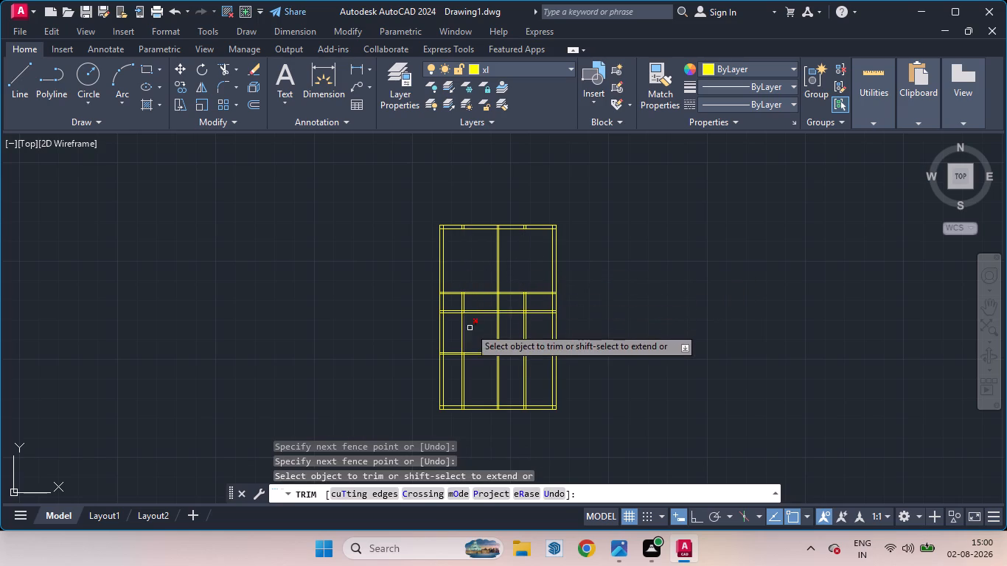
drag(470, 304, 457, 304)
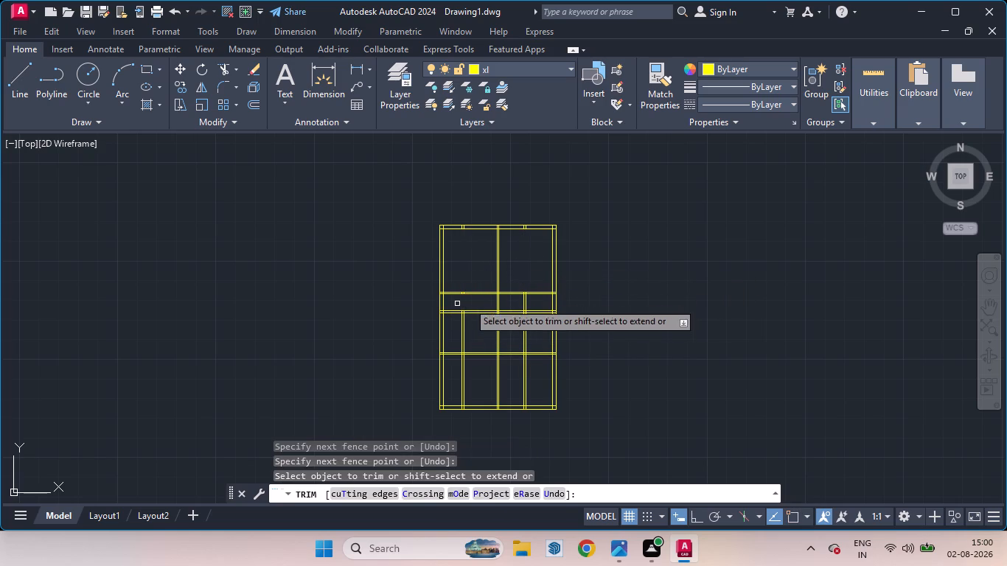
drag(539, 301, 520, 301)
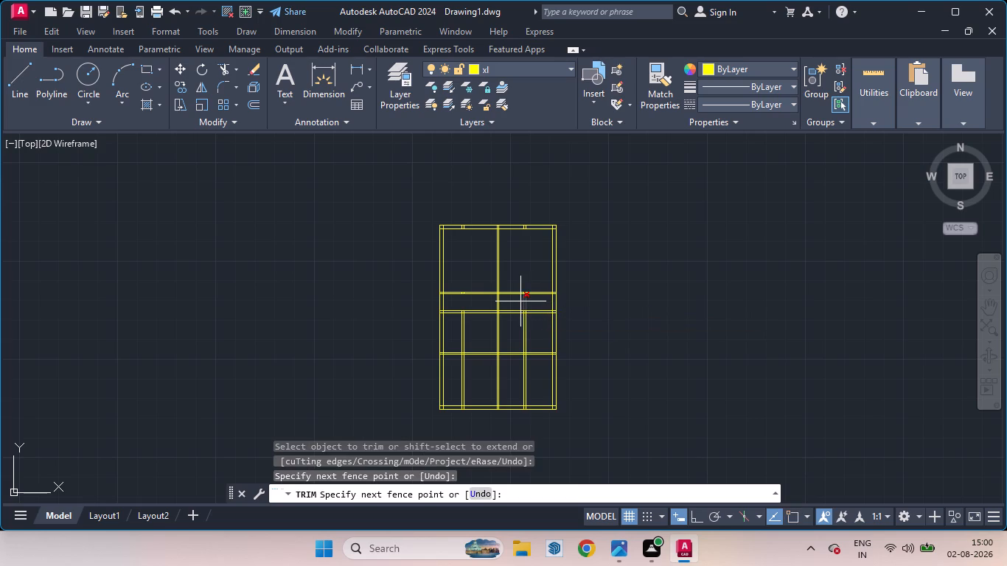
drag(520, 301, 515, 301)
Trim the middle vertical wall and the 4.5" horizontal partition lines between the two side partitions to open up the central hall.
drag(509, 301, 512, 329)
drag(497, 326, 488, 326)
drag(509, 326, 496, 323)
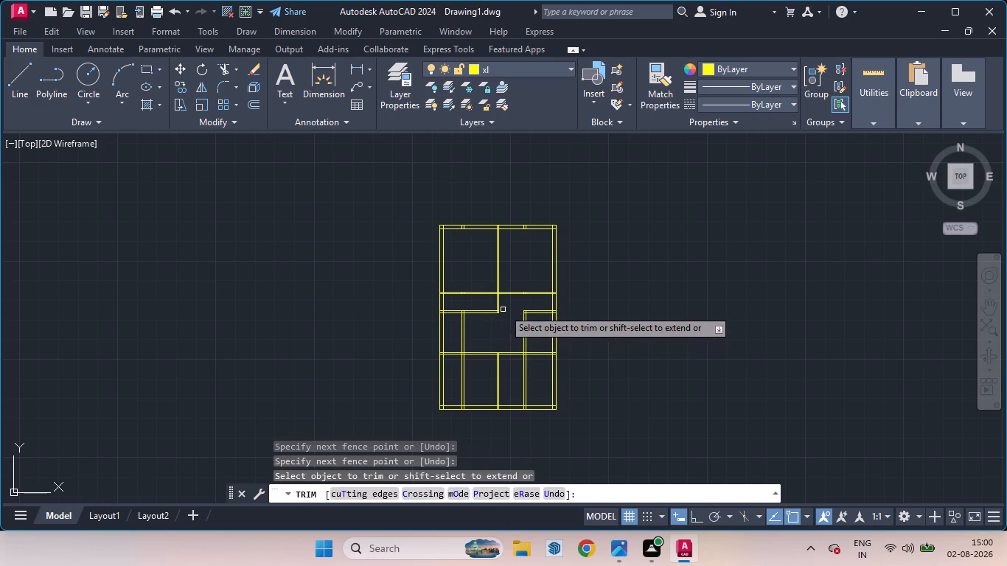
drag(506, 307, 489, 305)
drag(489, 305, 497, 327)
drag(498, 310, 498, 318)
double_click(495, 311)
click(495, 312)
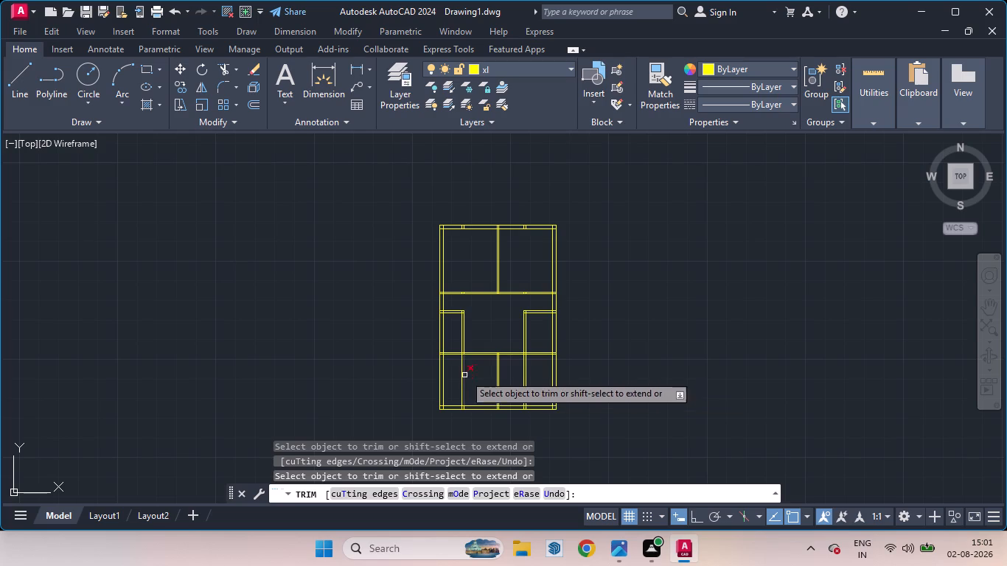
Trim the left vertical partition lines out of the bottom-left room.
drag(483, 374, 460, 372)
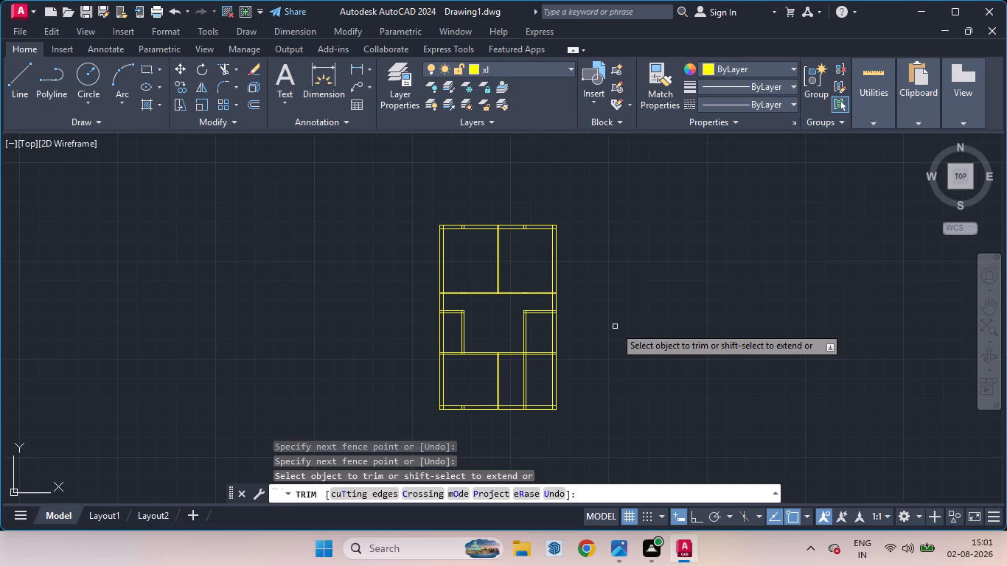
key(space)
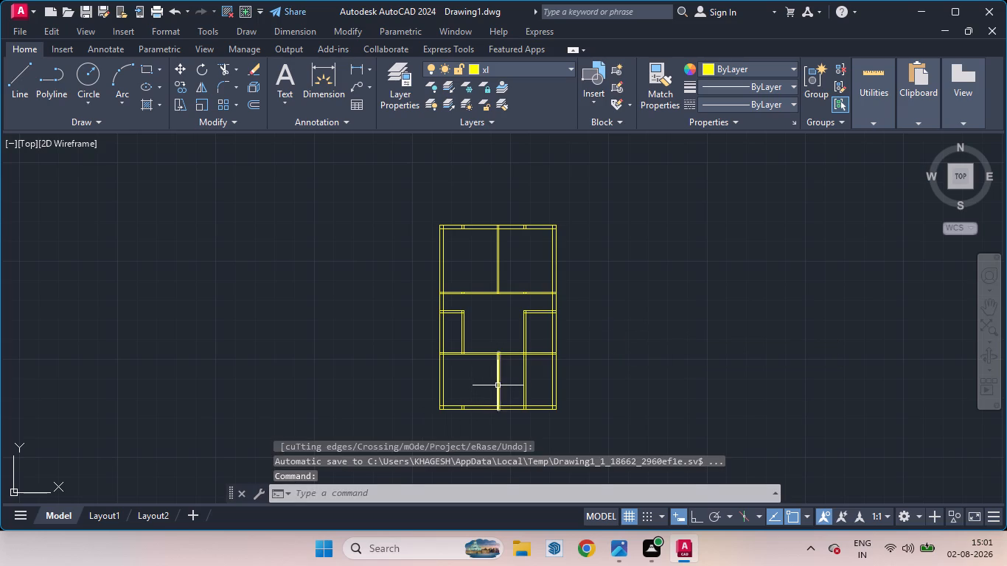
Move the two middle vertical wall lines in the bottom room horizontally to the left, keeping them straight with Ortho on.
scroll(499, 382, up, 4)
drag(495, 362, 437, 326)
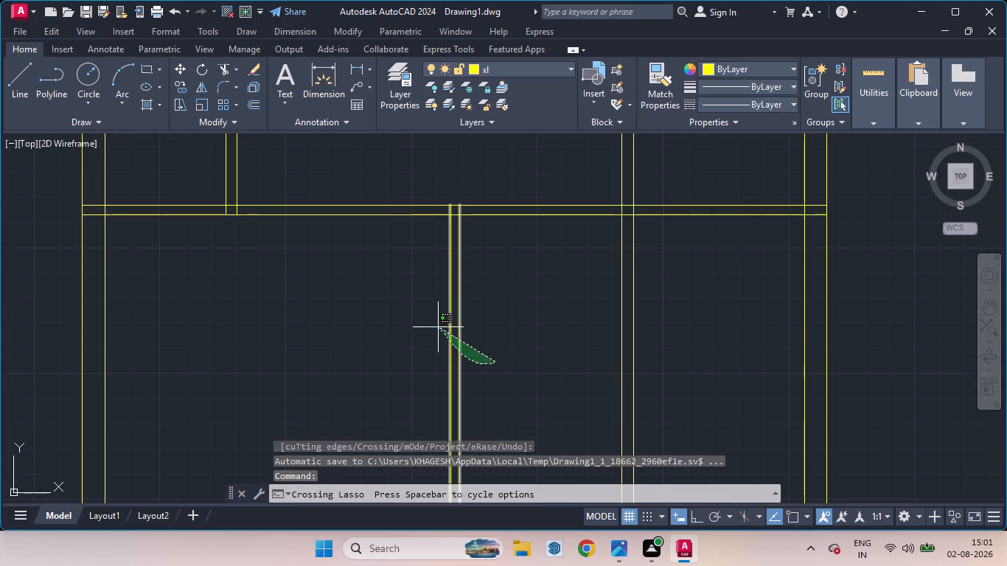
drag(437, 326, 436, 320)
scroll(477, 310, down, 5)
scroll(492, 319, up, 5)
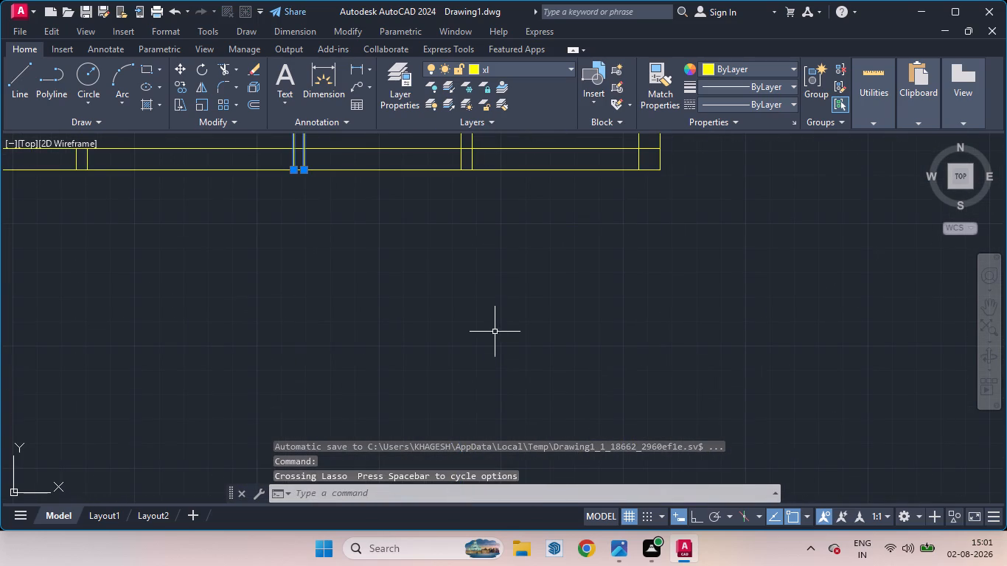
key(m)
scroll(539, 353, down, 5)
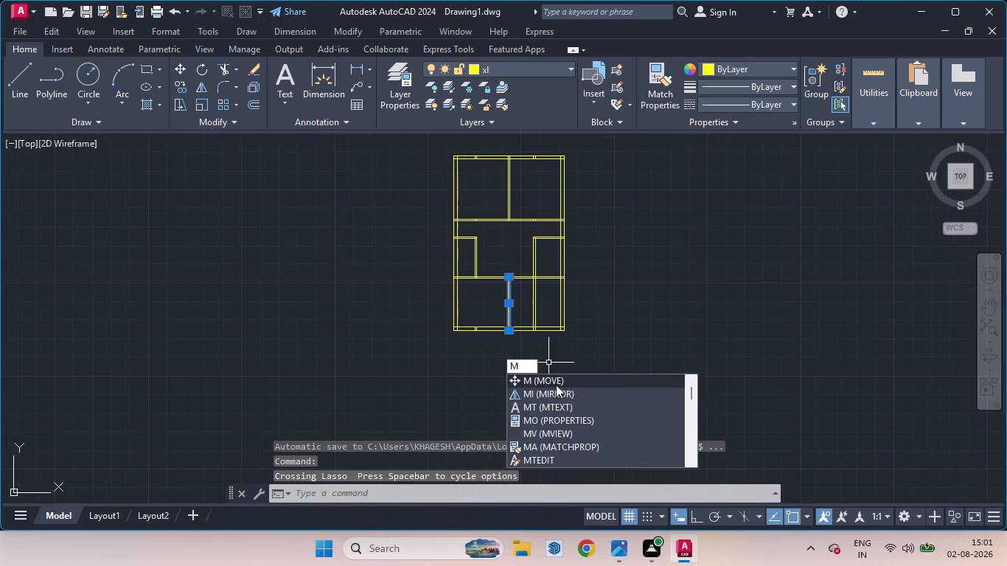
click(562, 384)
scroll(518, 337, up, 4)
scroll(515, 343, down, 1)
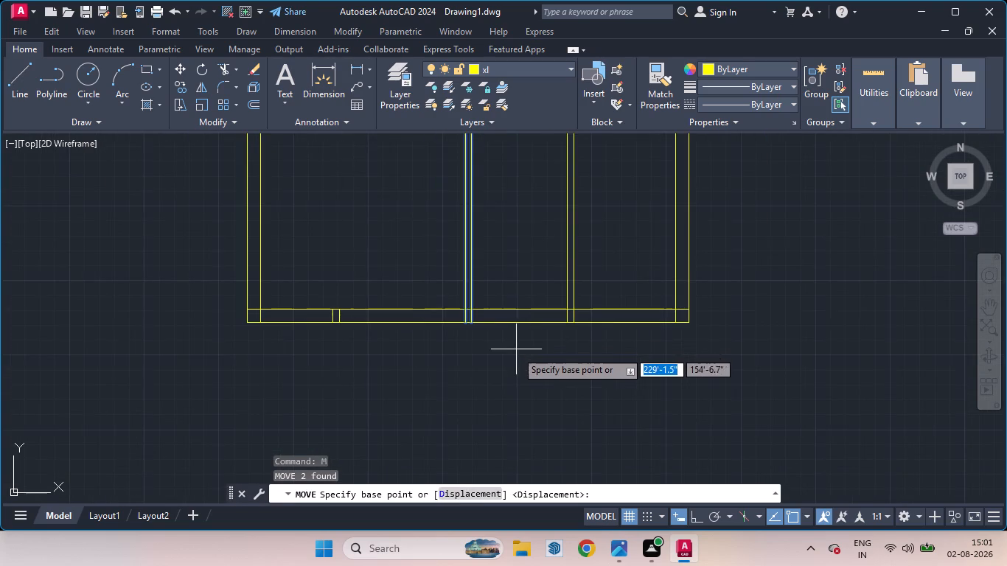
scroll(492, 354, down, 1)
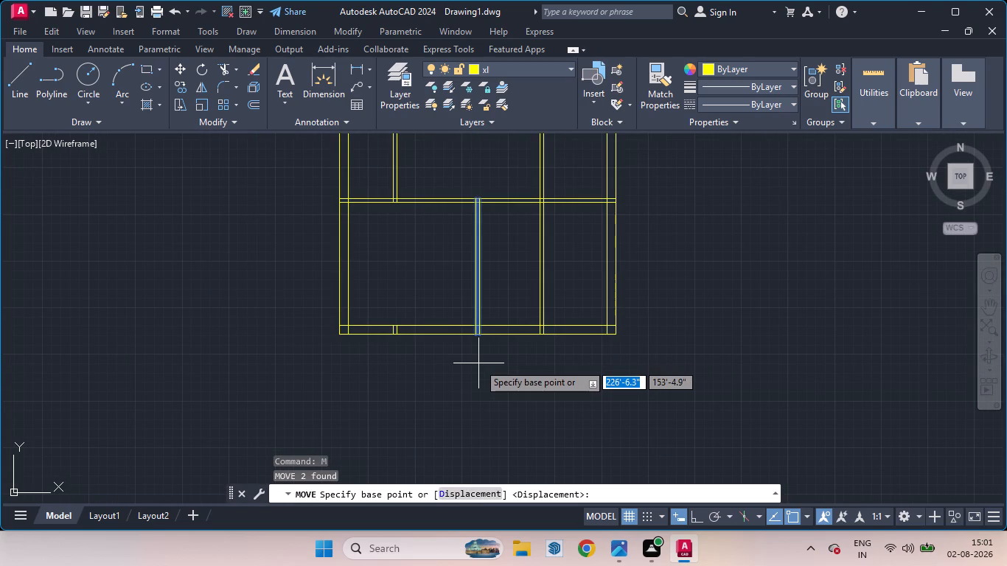
key(shift+F8)
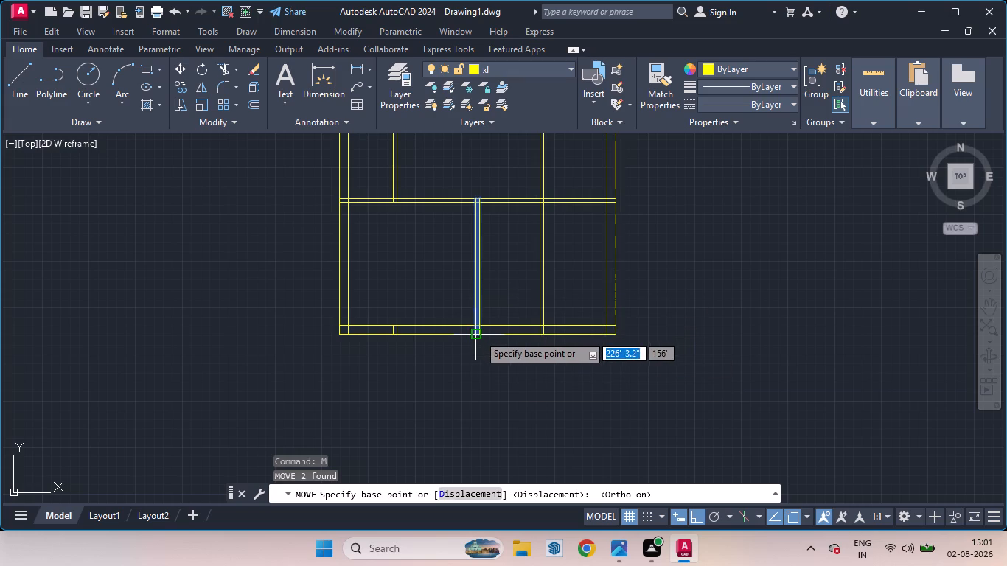
scroll(480, 334, up, 2)
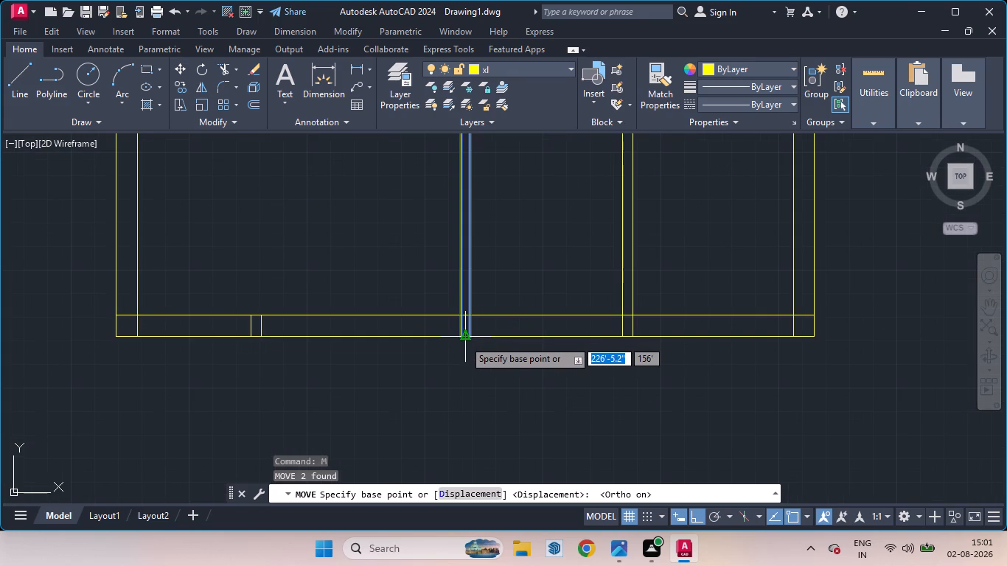
click(464, 340)
scroll(408, 343, down, 2)
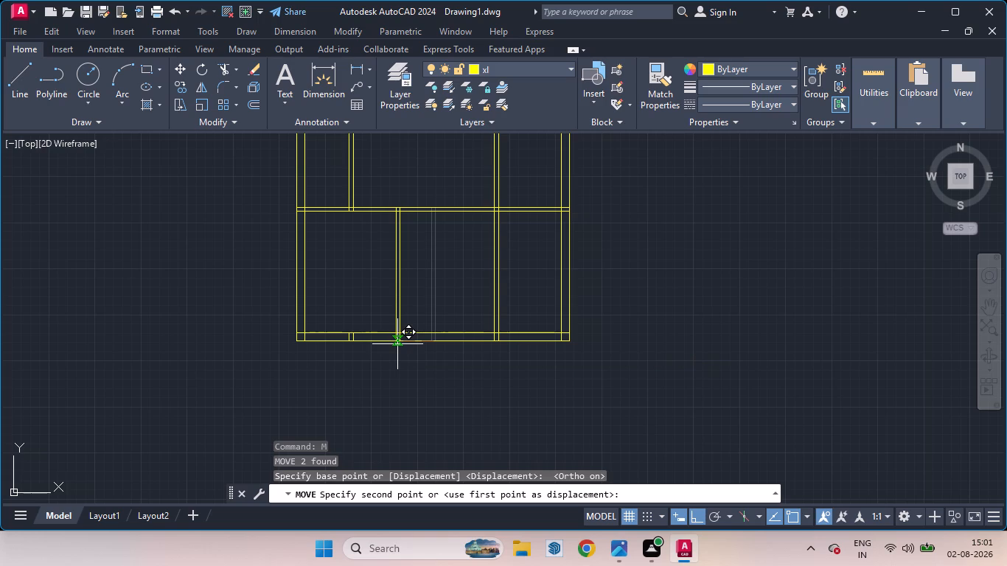
click(392, 341)
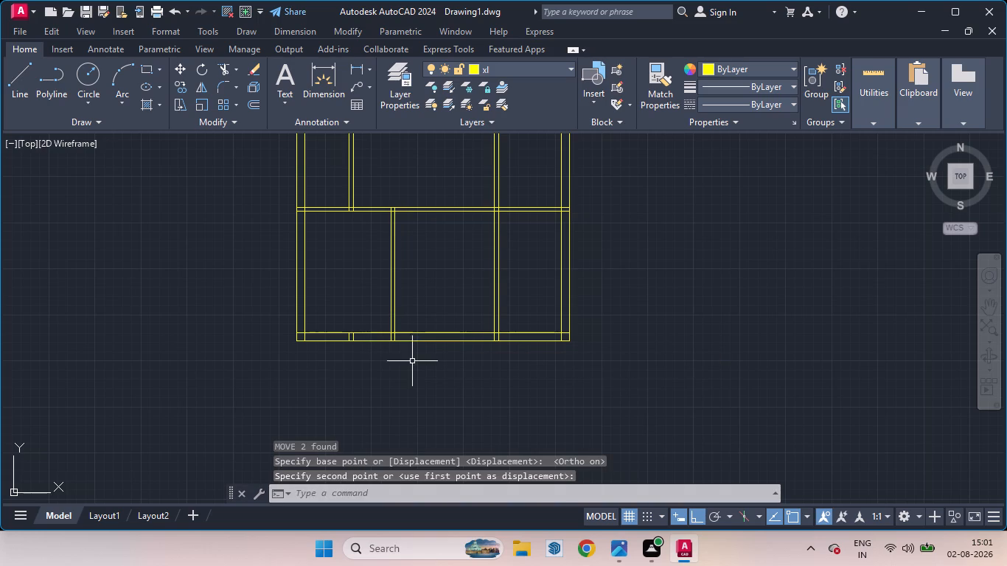
key(space)
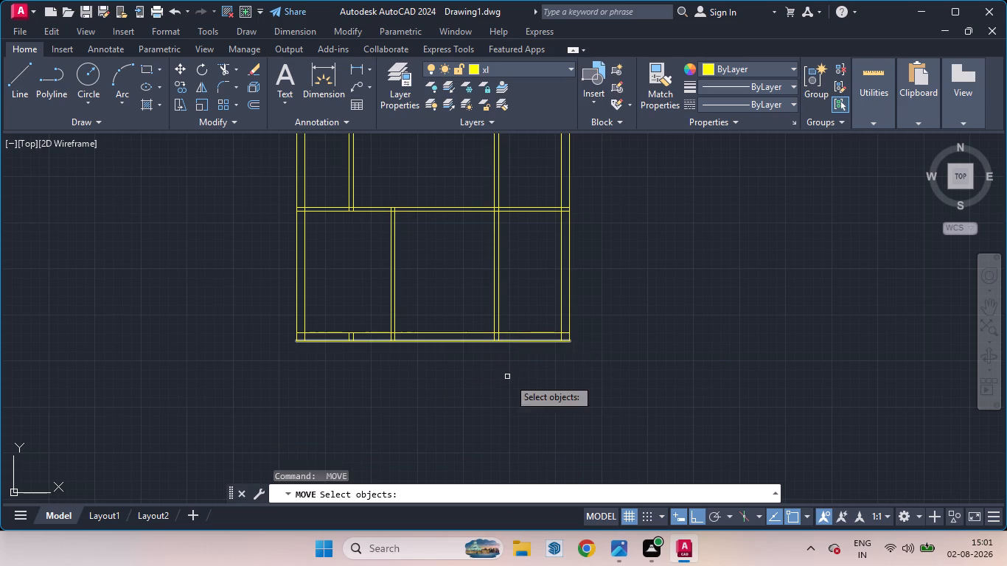
key(space)
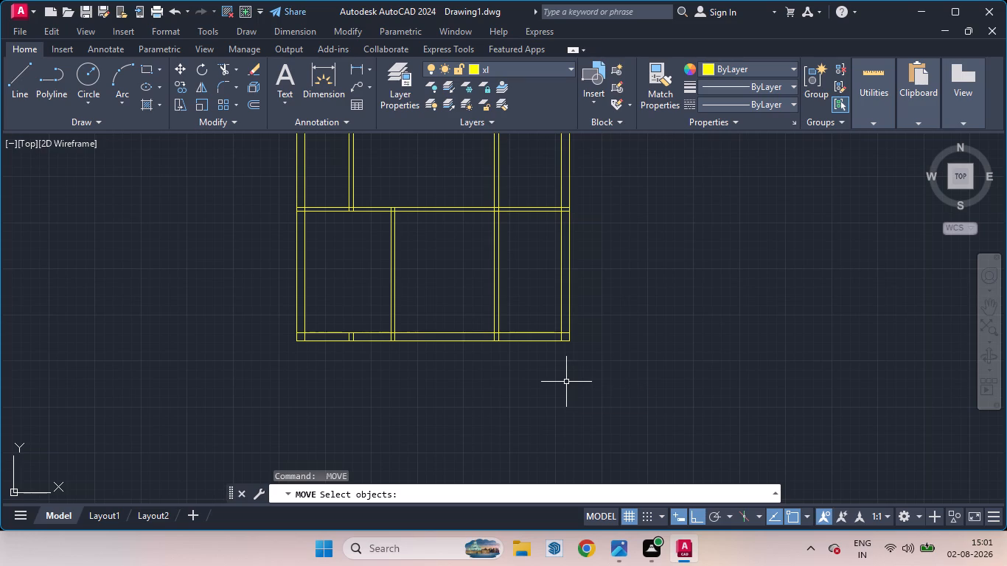
Trim the right vertical partition lines out of the bottom room, between the horizontal partition and the bottom outer wall.
text(tr)
key(Return)
key(Return)
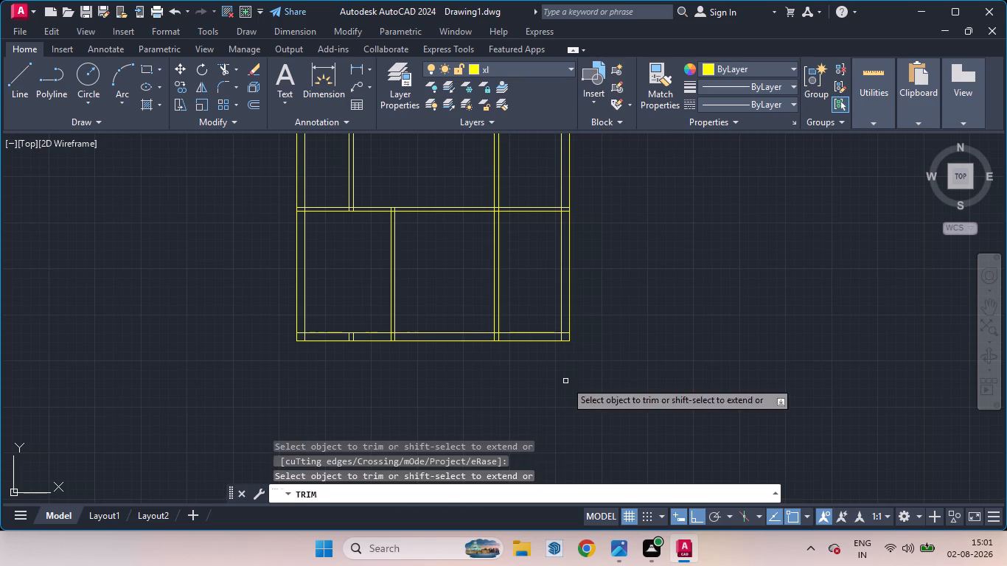
drag(529, 293, 464, 286)
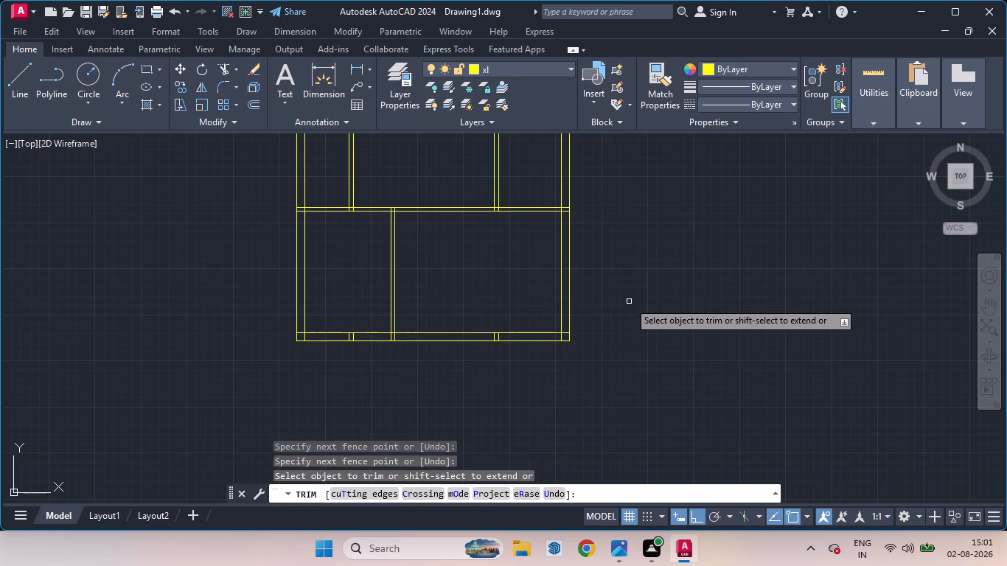
key(space)
scroll(663, 326, down, 3)
scroll(649, 251, up, 2)
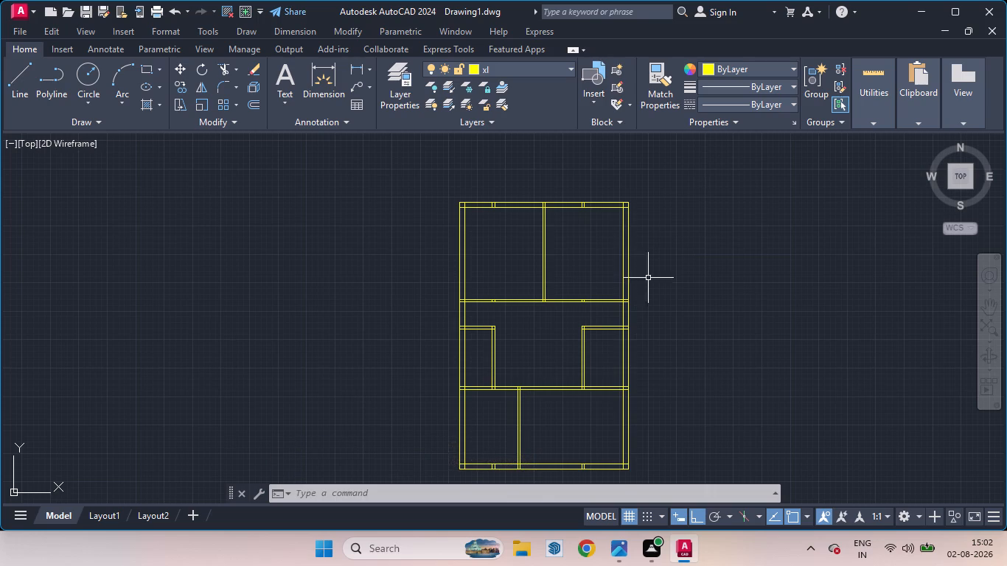
Switch to File Explorer and open the recent house plan image from Downloads.
double_click(528, 556)
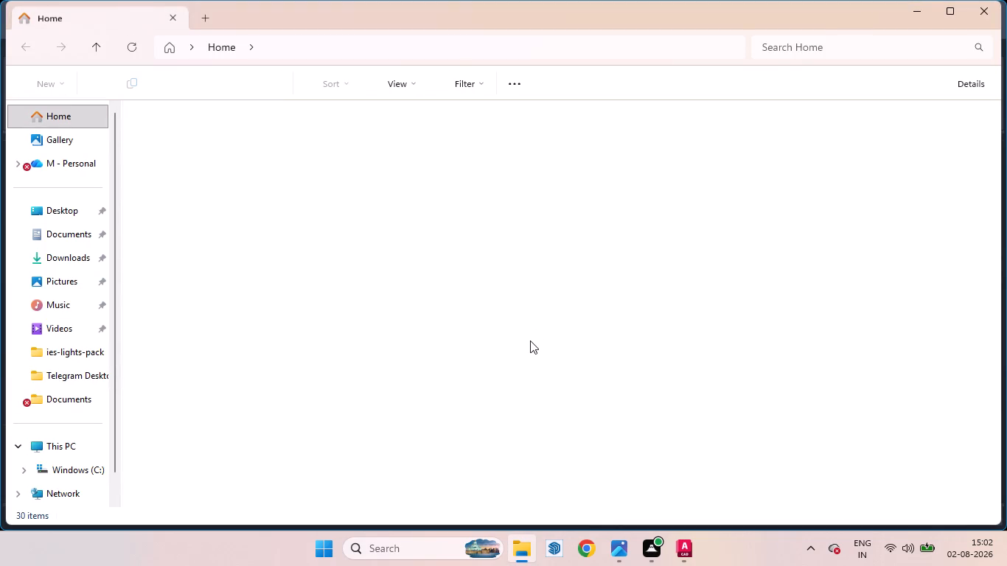
click(261, 364)
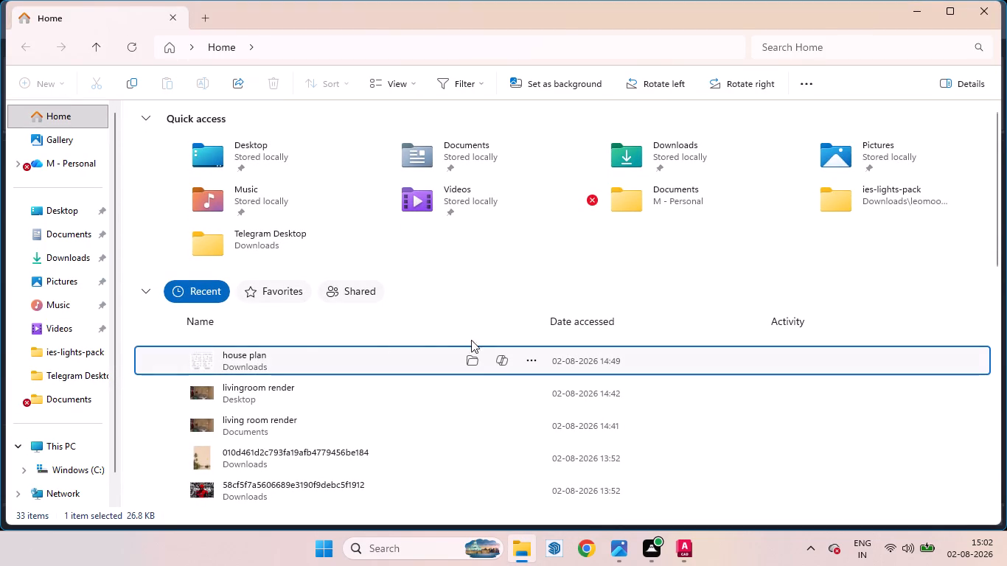
double_click(372, 355)
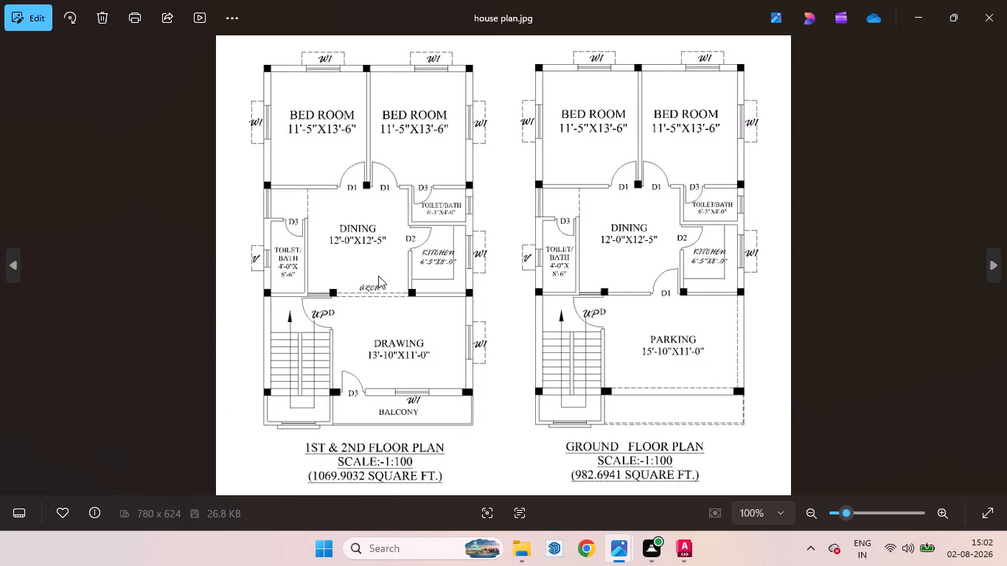
Examine the staircase, dining, drawing and parking areas on the 1st & 2nd floor and ground floor plans.
scroll(378, 276, up, 5)
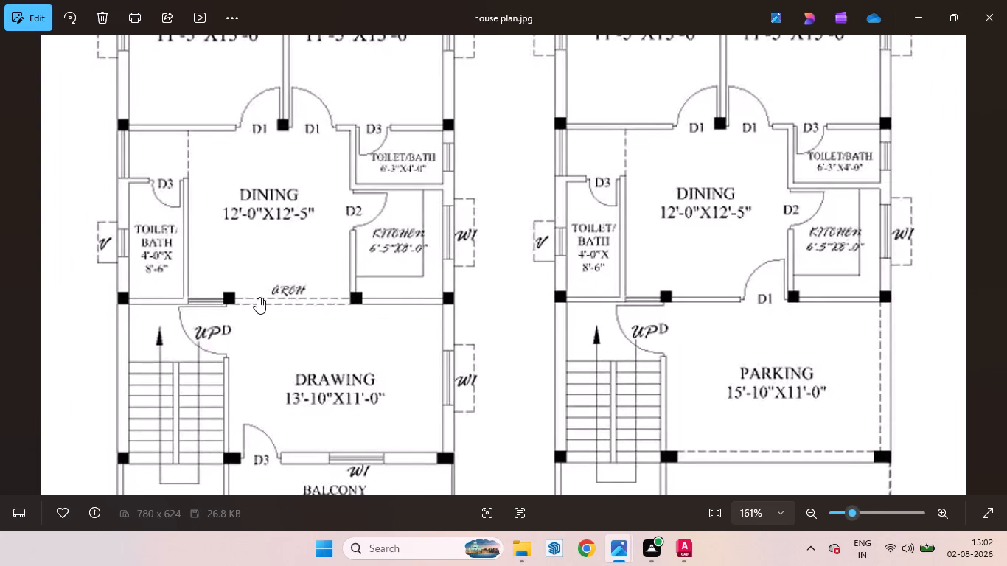
scroll(267, 259, down, 2)
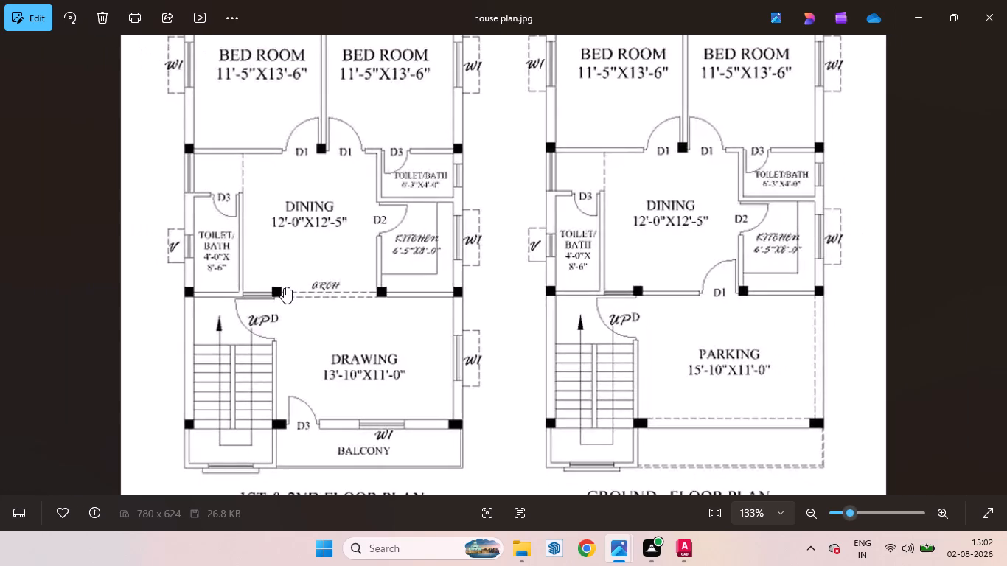
scroll(294, 284, down, 3)
scroll(319, 315, up, 2)
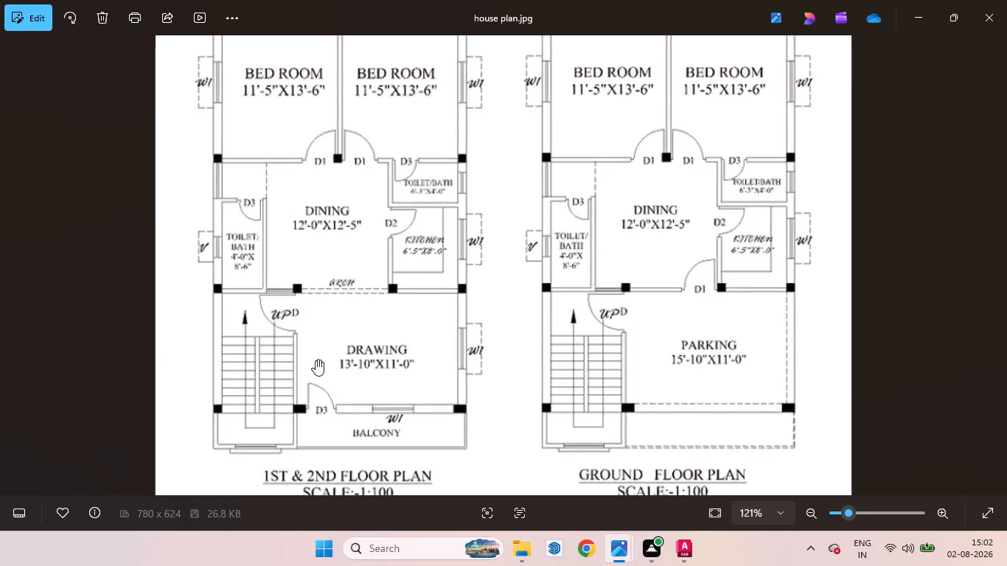
scroll(316, 357, down, 1)
scroll(311, 276, down, 3)
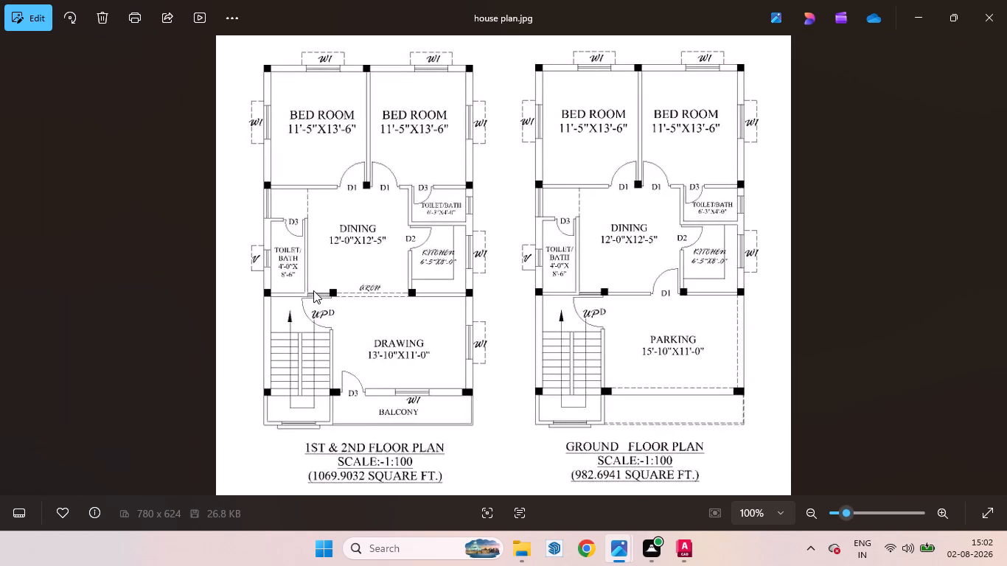
scroll(363, 321, up, 4)
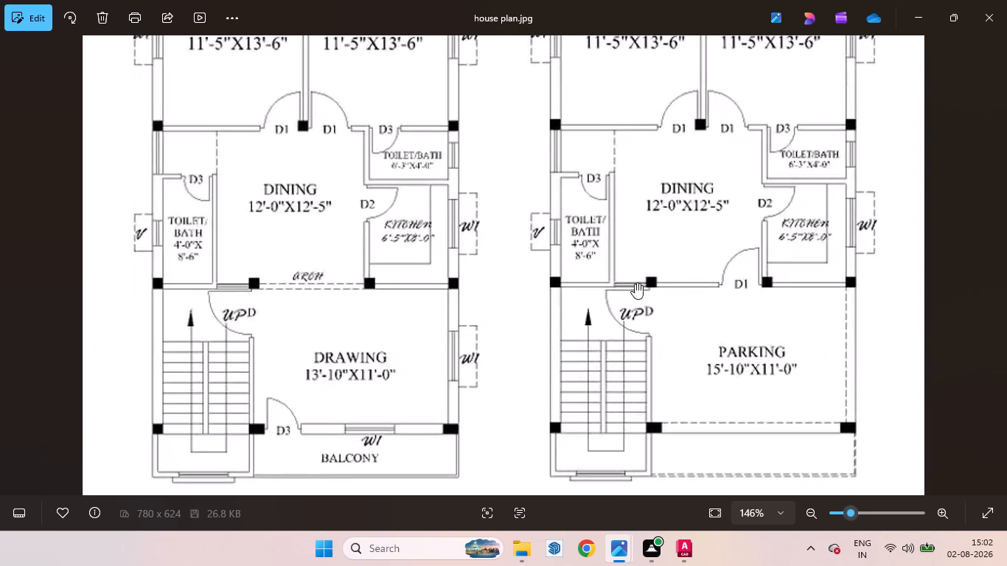
scroll(677, 279, up, 5)
scroll(670, 279, down, 1)
scroll(670, 279, up, 2)
scroll(674, 285, down, 6)
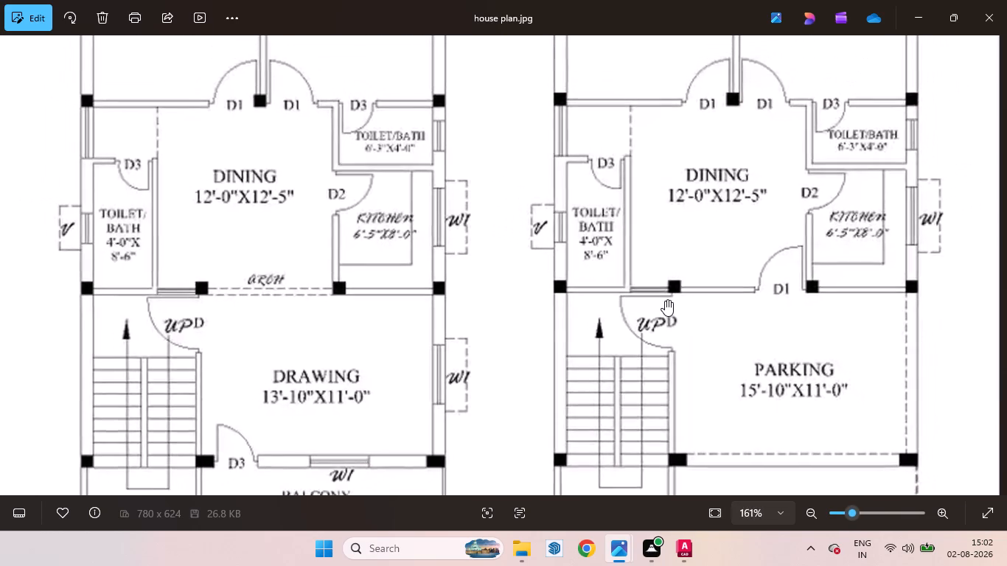
scroll(665, 300, down, 2)
scroll(281, 334, up, 3)
scroll(303, 326, down, 2)
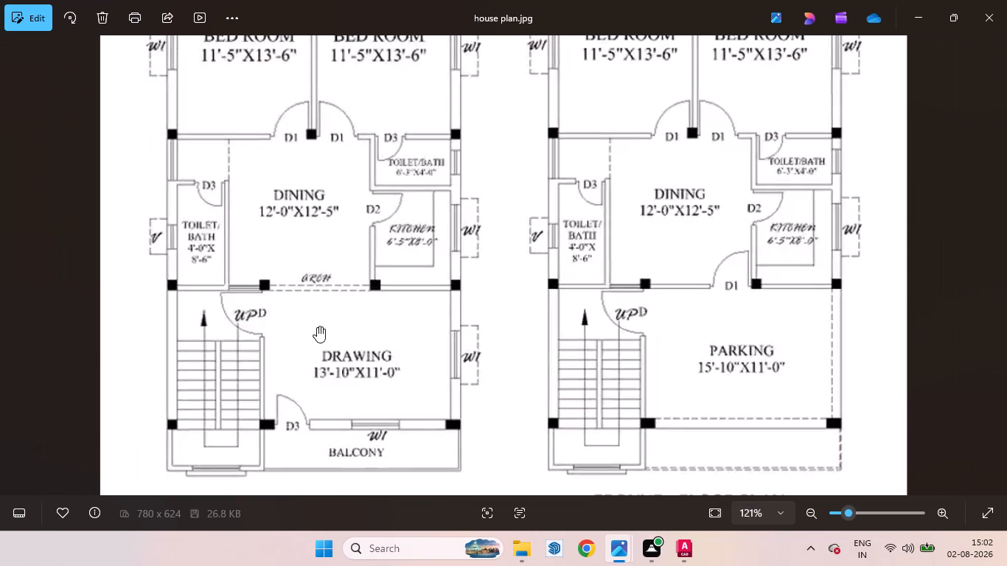
scroll(317, 326, down, 4)
scroll(427, 341, up, 1)
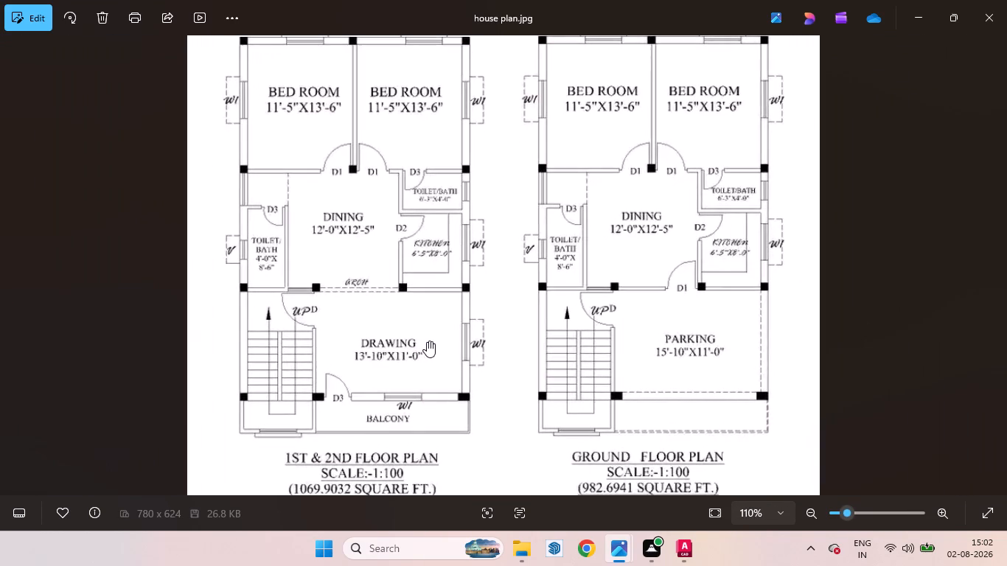
scroll(427, 341, up, 1)
scroll(428, 344, down, 3)
scroll(425, 349, up, 1)
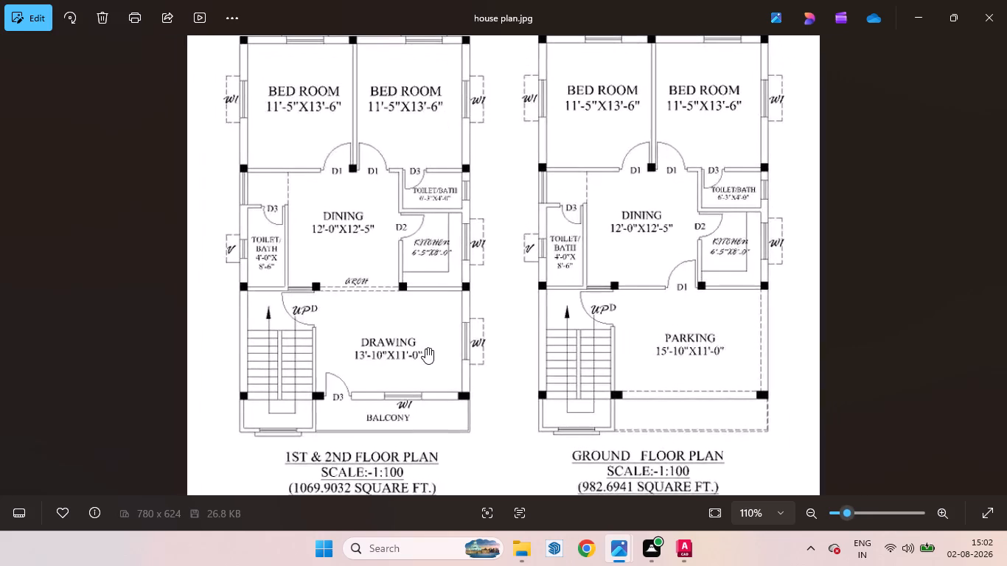
scroll(425, 348, down, 7)
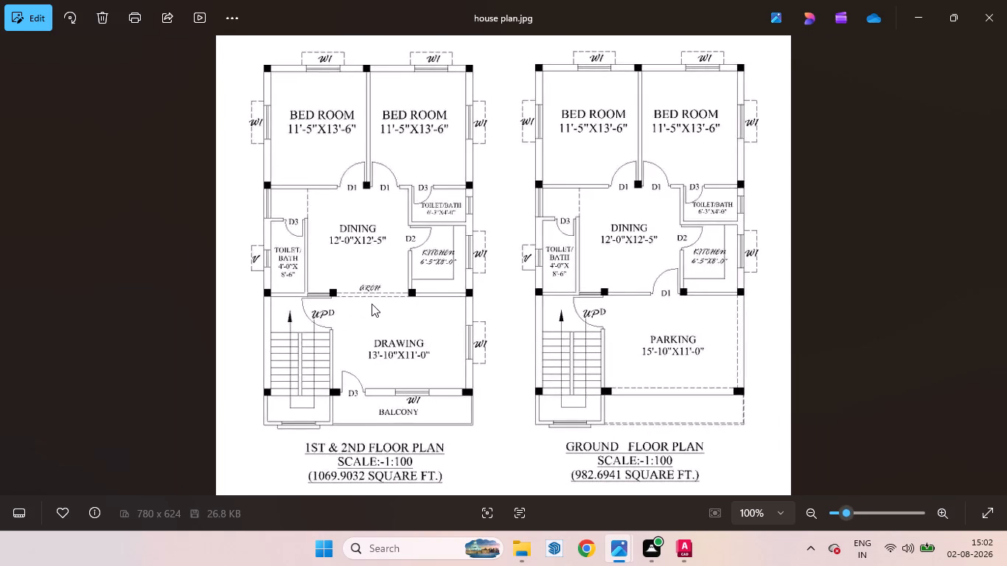
scroll(344, 321, up, 3)
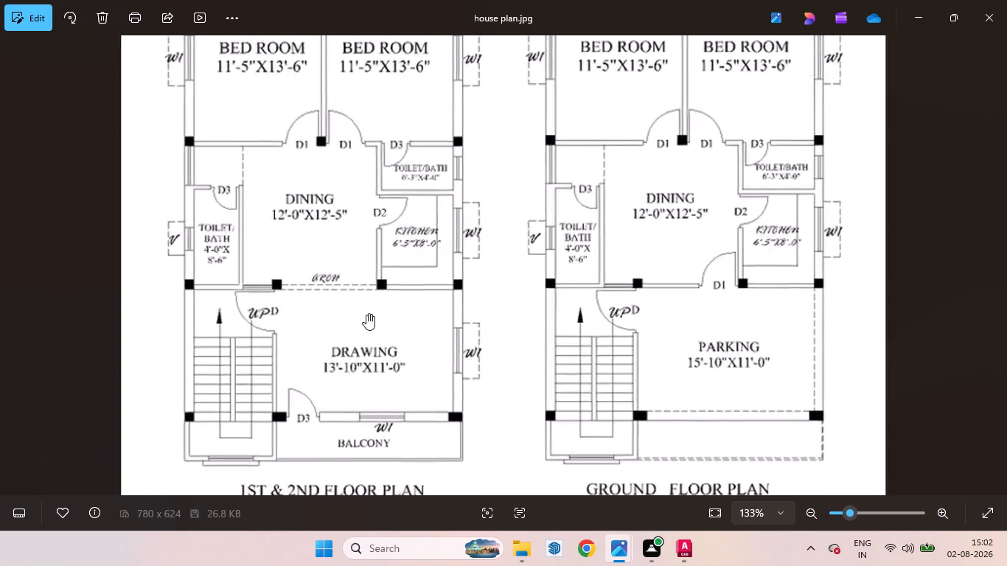
scroll(432, 310, down, 2)
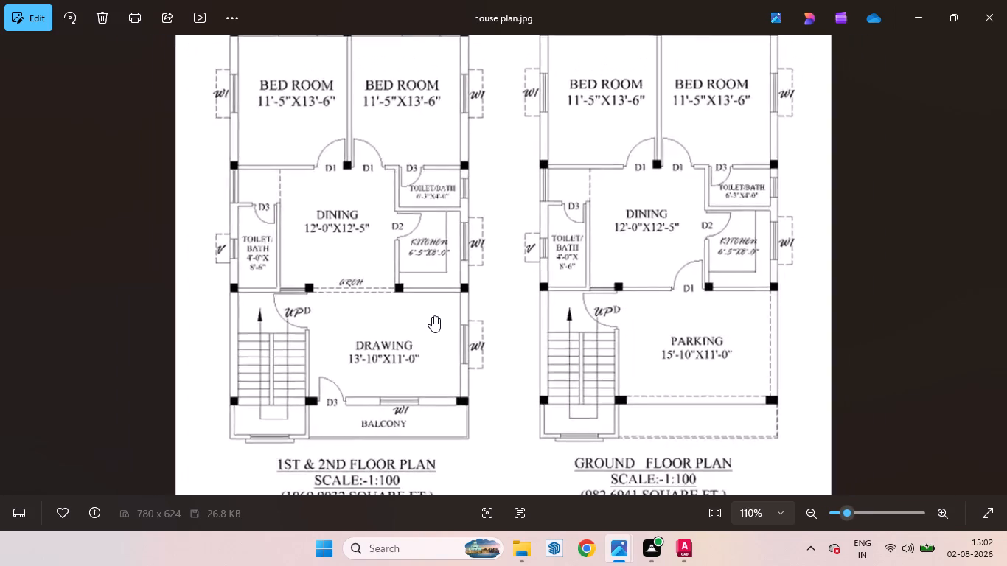
scroll(432, 316, down, 4)
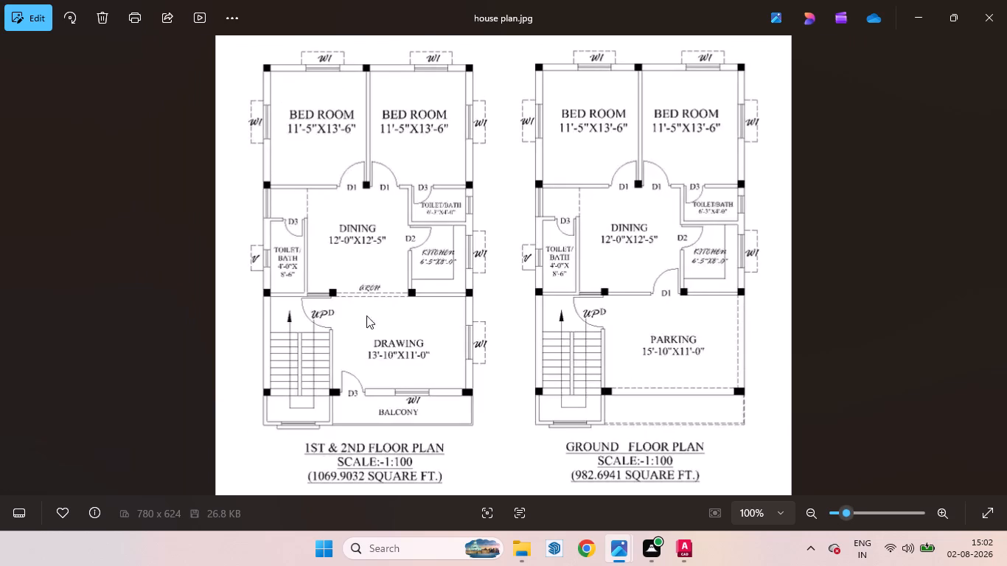
scroll(405, 345, down, 3)
scroll(479, 359, down, 3)
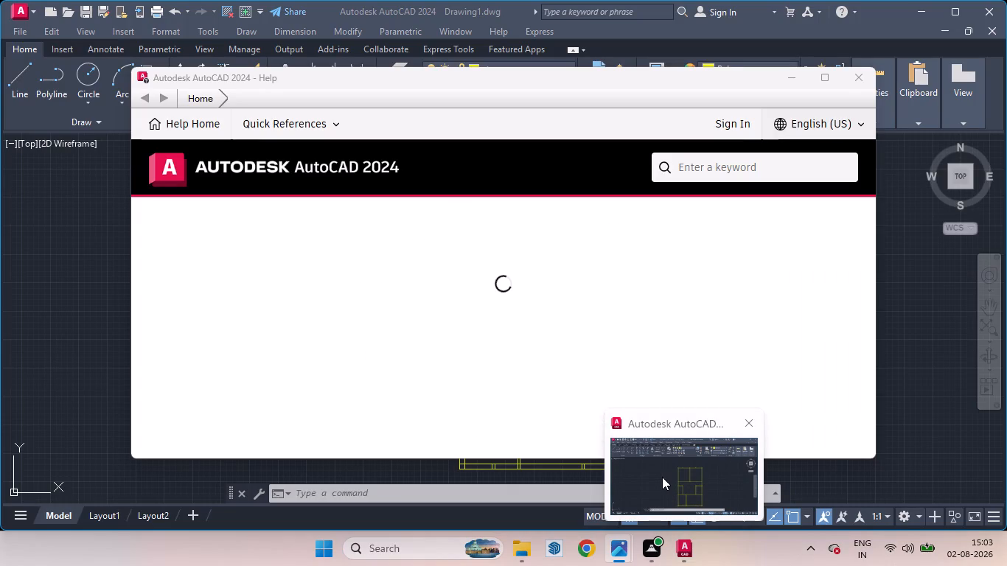
Switch back to AutoCAD, reopen the house plan image from File Explorer for another check, and close it.
click(662, 477)
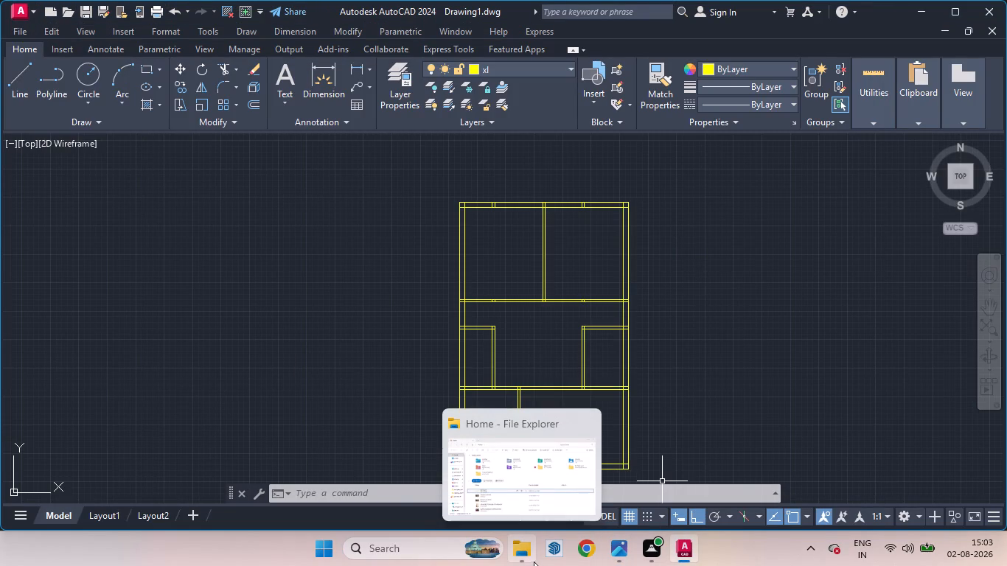
click(537, 465)
double_click(395, 363)
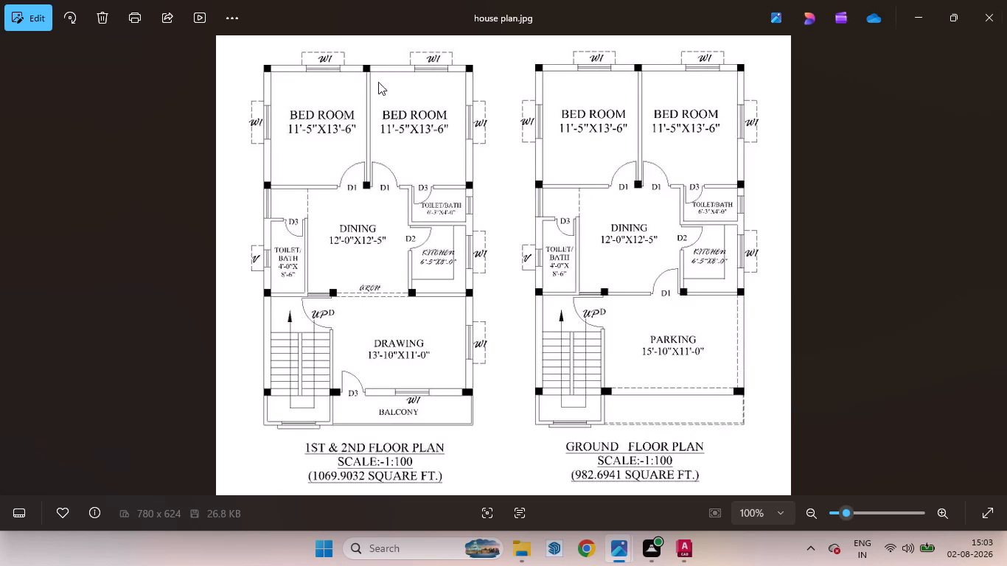
click(979, 14)
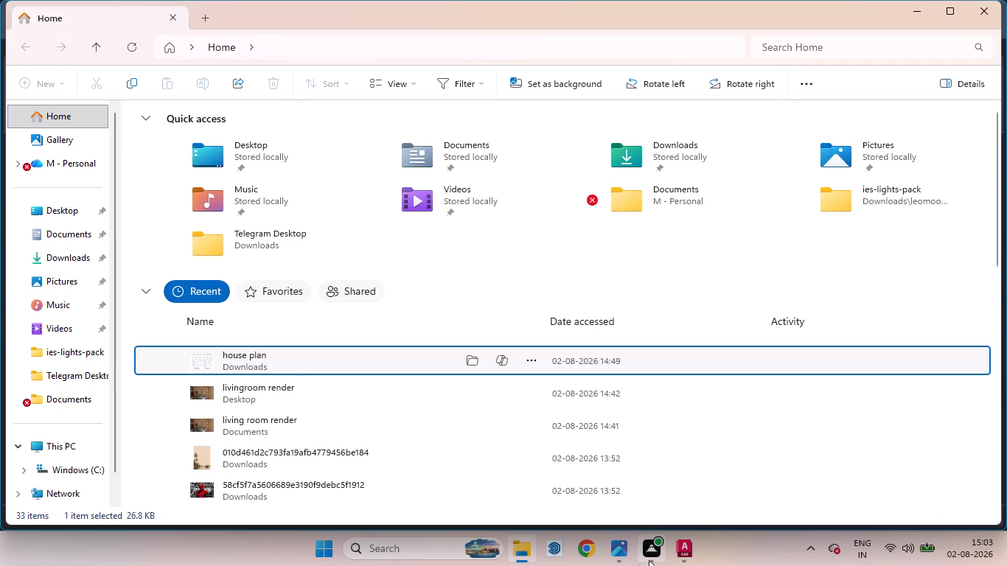
Switch back to the AutoCAD floor plan drawing.
click(676, 552)
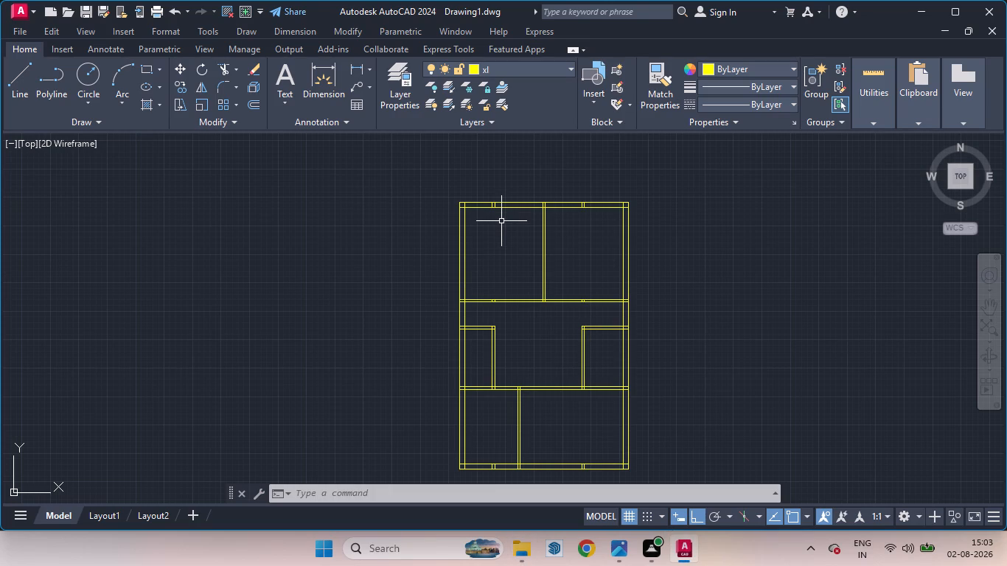
key(space)
key(space)
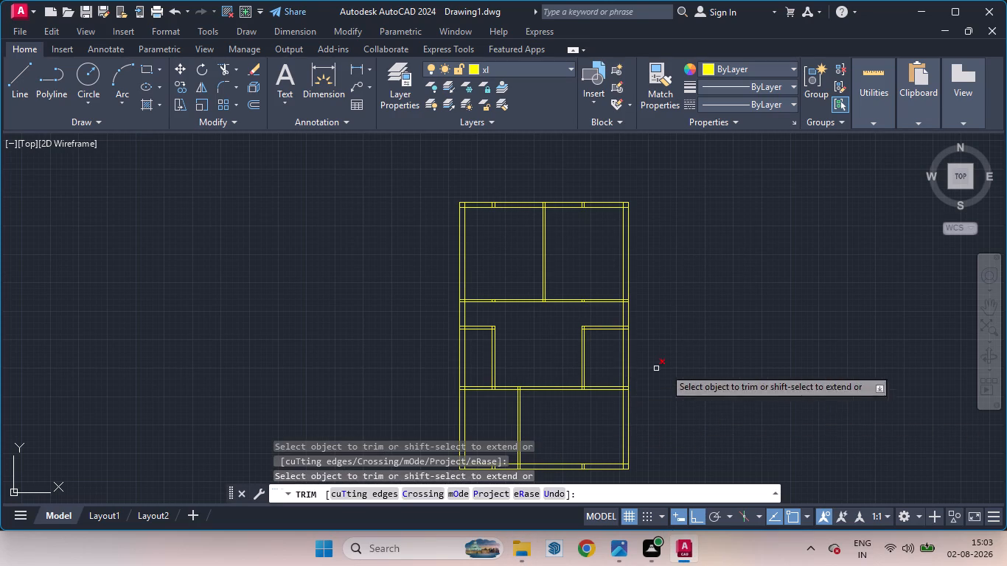
key(space)
Draw a line 3'5" leftward from the right partition's bottom corner along the lower horizontal partition, turning up about 1'10" as a door jamb.
key(l)
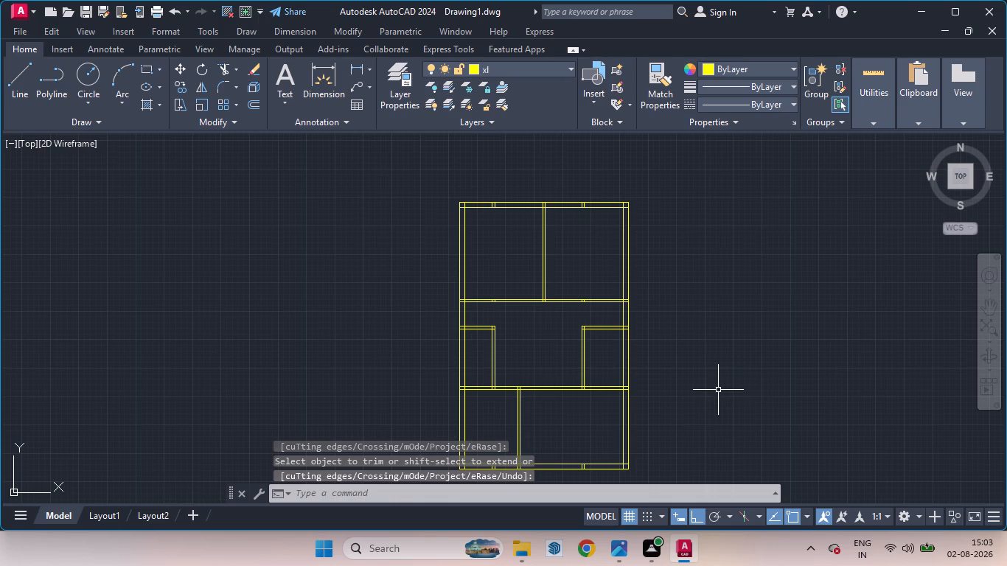
key(Return)
scroll(579, 396, up, 4)
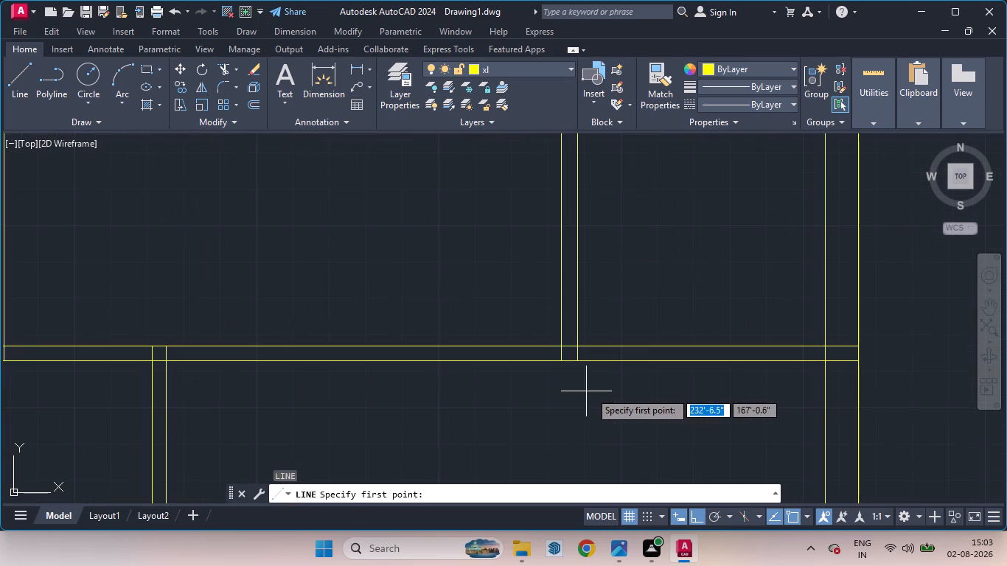
click(557, 358)
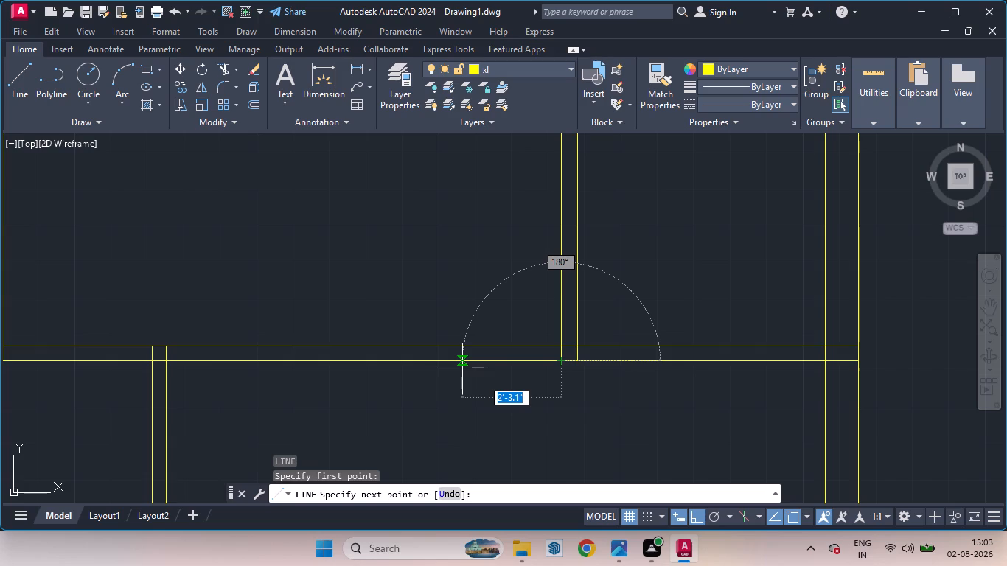
text(3')
key(5)
key(shift+Return)
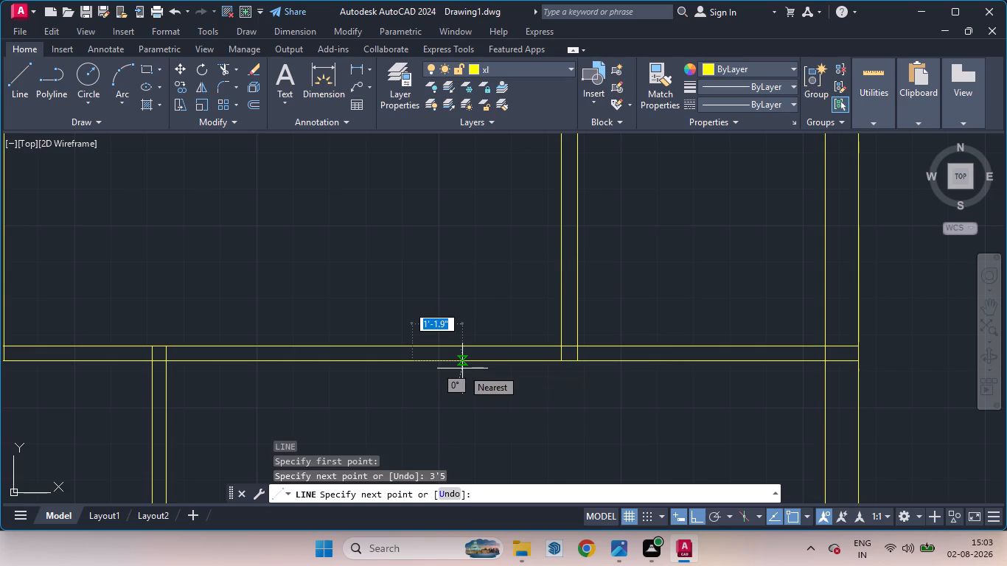
key(ctrl+z)
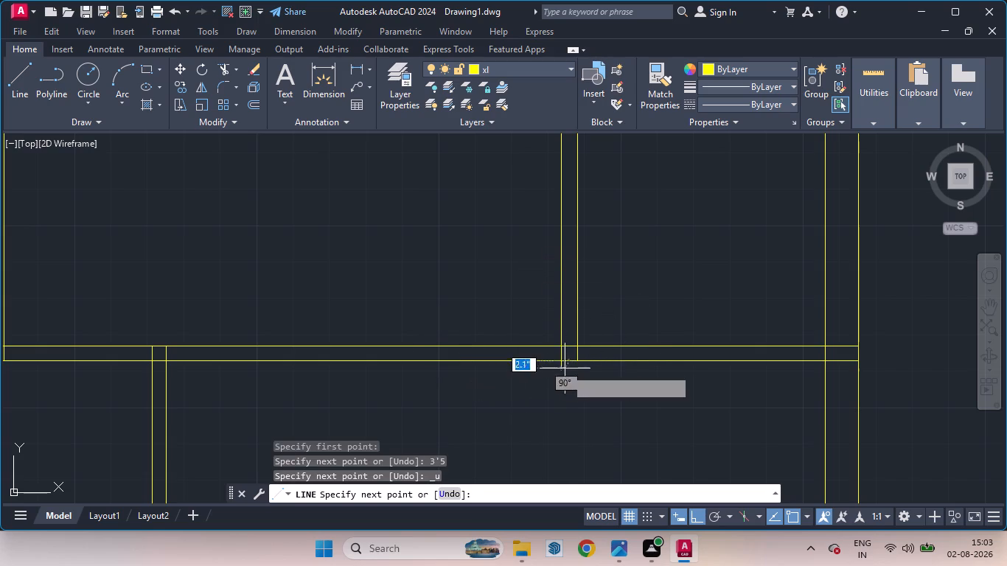
click(560, 364)
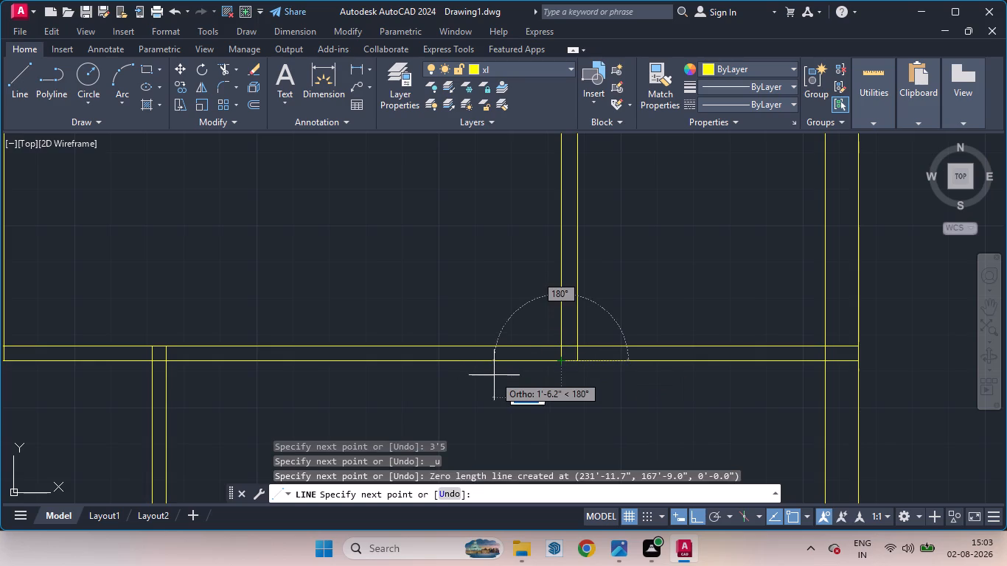
key(3)
key(apostrophe)
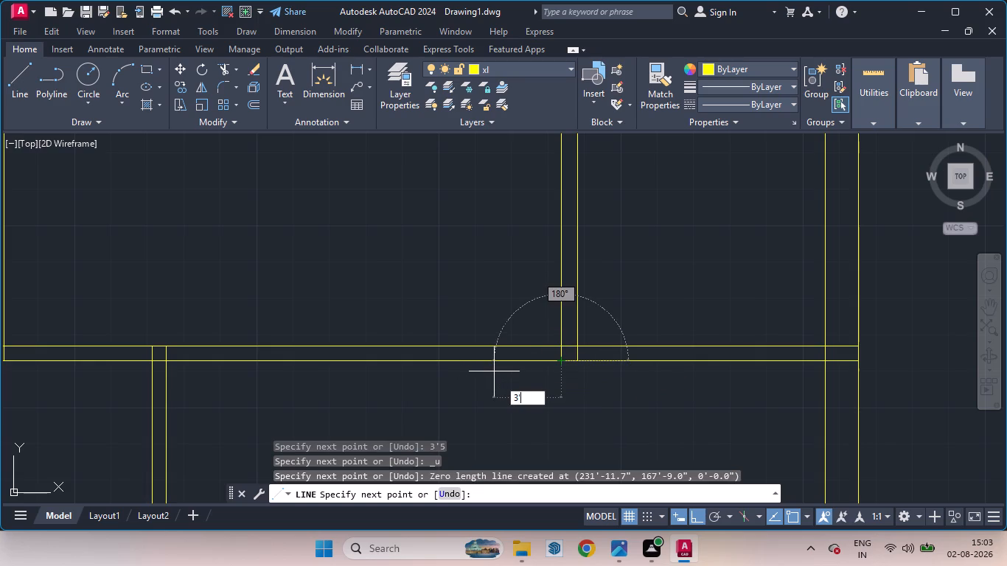
key(5)
key(Return)
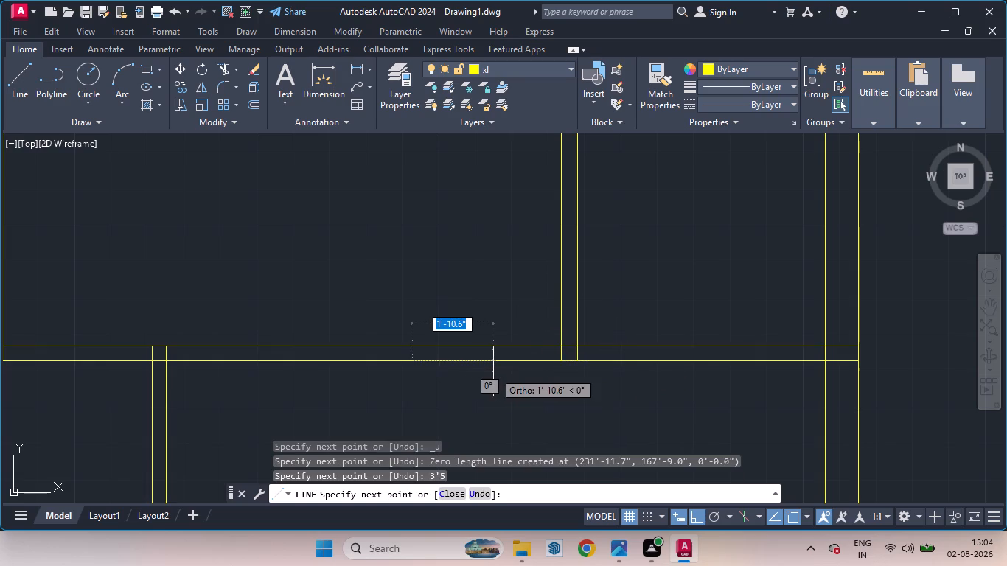
click(429, 279)
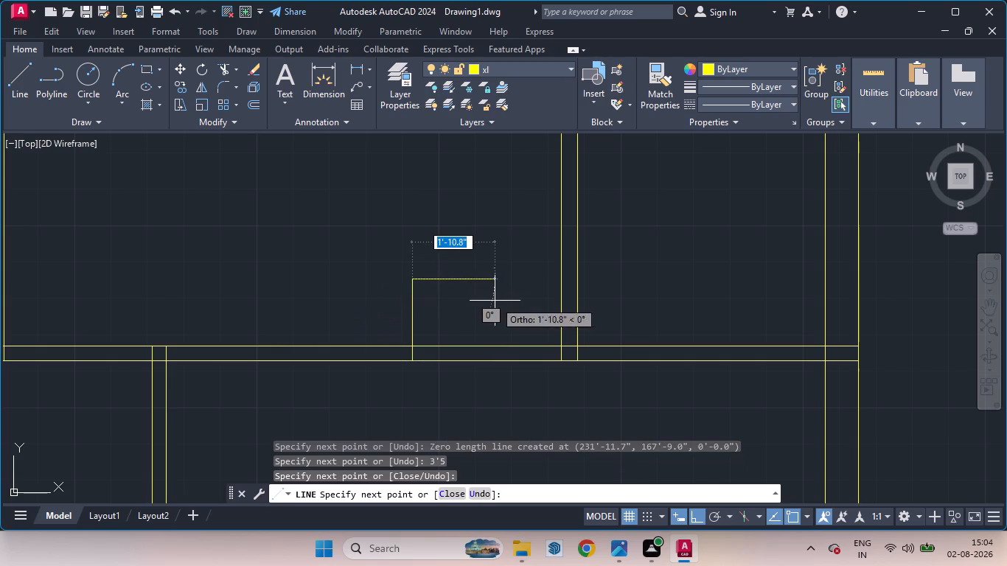
key(space)
Trim the jamb line's excess above the lower horizontal partition and both wall lines between the jamb and right partition to open the doorway.
scroll(453, 290, down, 4)
scroll(471, 353, up, 2)
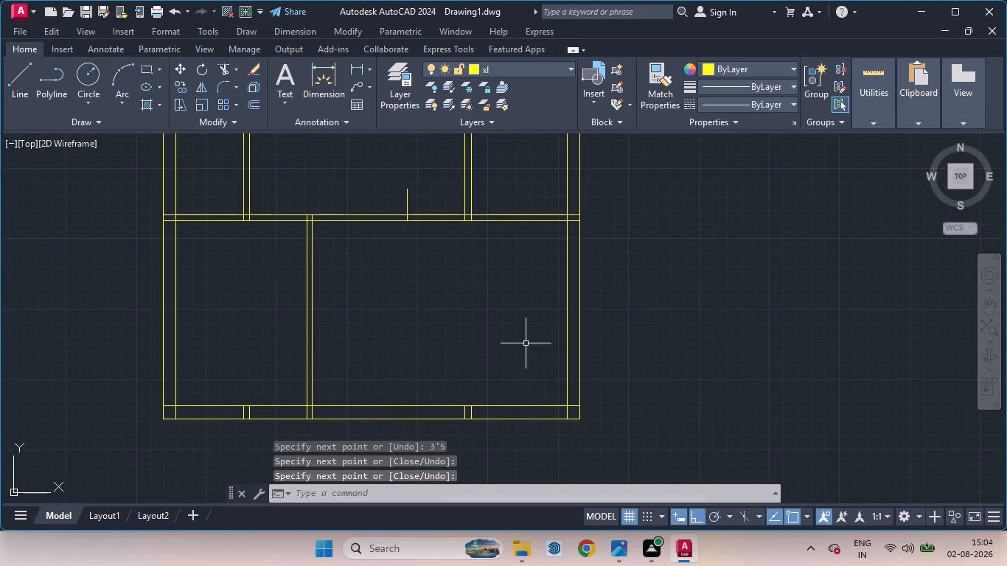
key(t)
key(r)
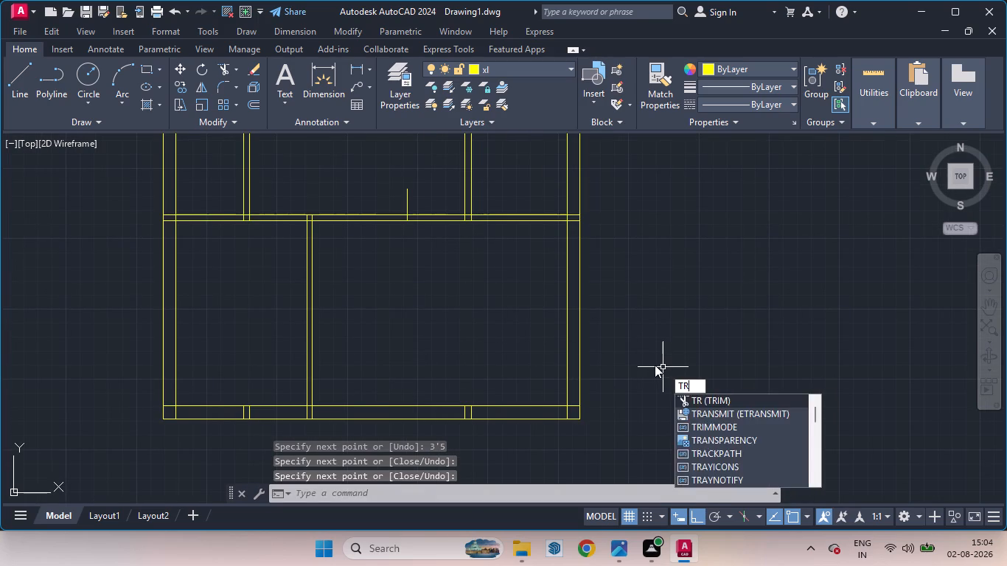
key(Return)
key(Return)
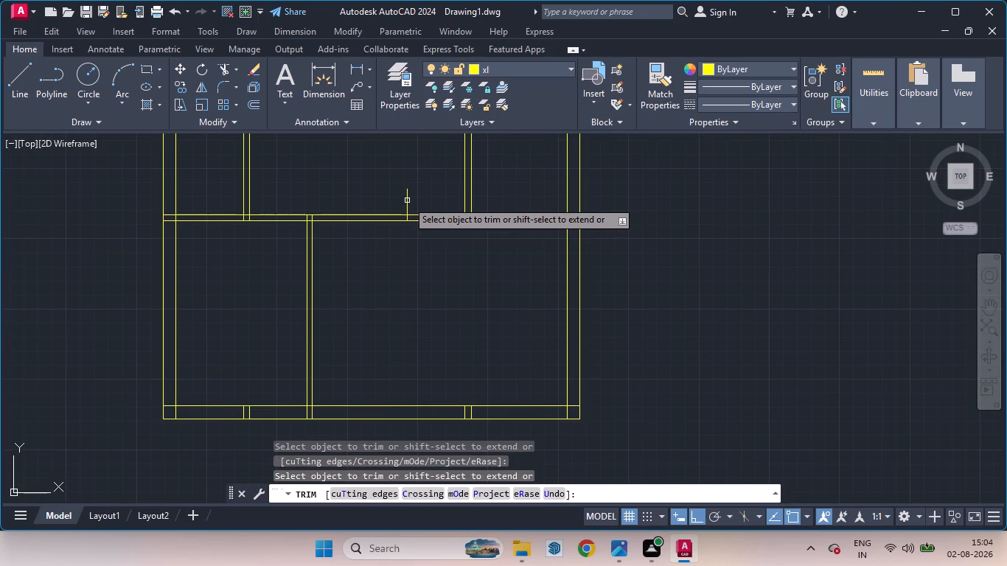
click(407, 200)
drag(436, 193, 450, 286)
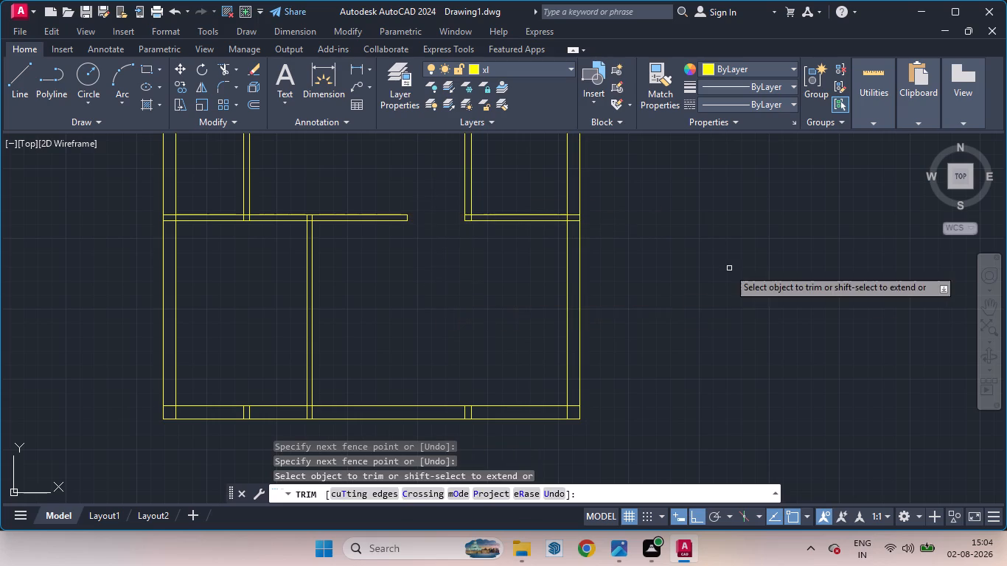
scroll(728, 268, down, 2)
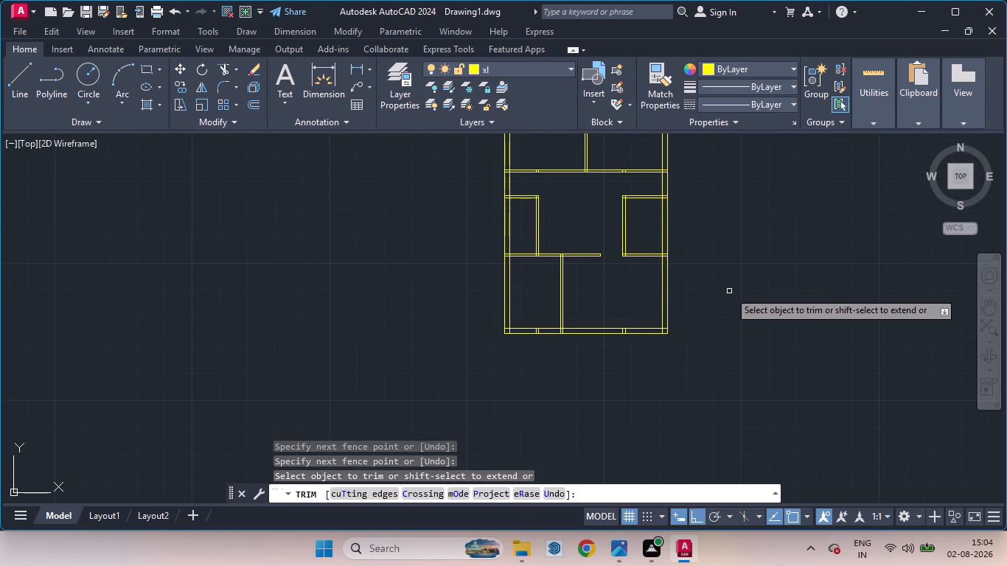
click(715, 238)
key(space)
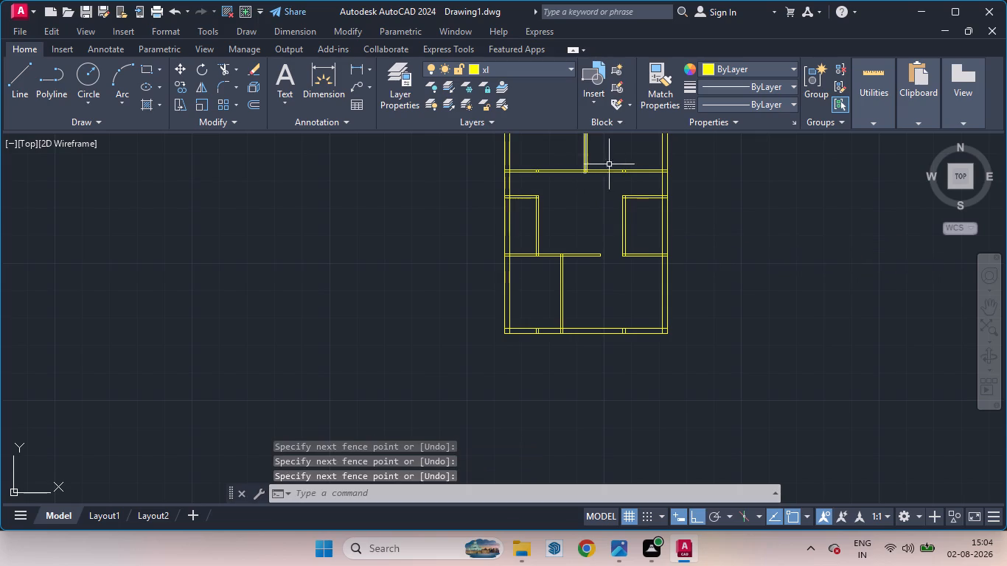
Draw a line 3' leftward from the central partition's lower left corner, turning up across the upper horizontal partition as a door jamb.
key(l)
scroll(589, 142, up, 2)
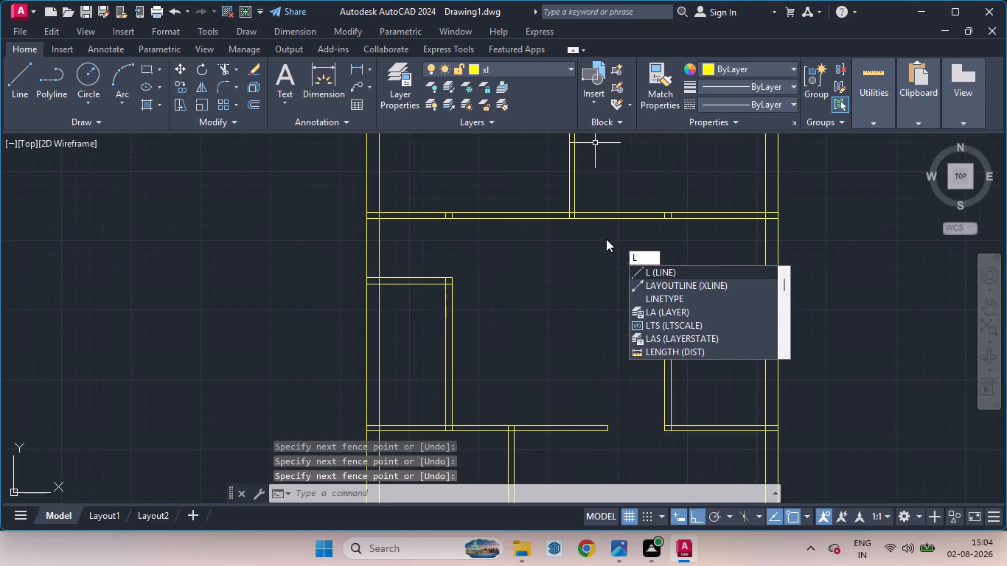
key(Return)
scroll(580, 229, up, 3)
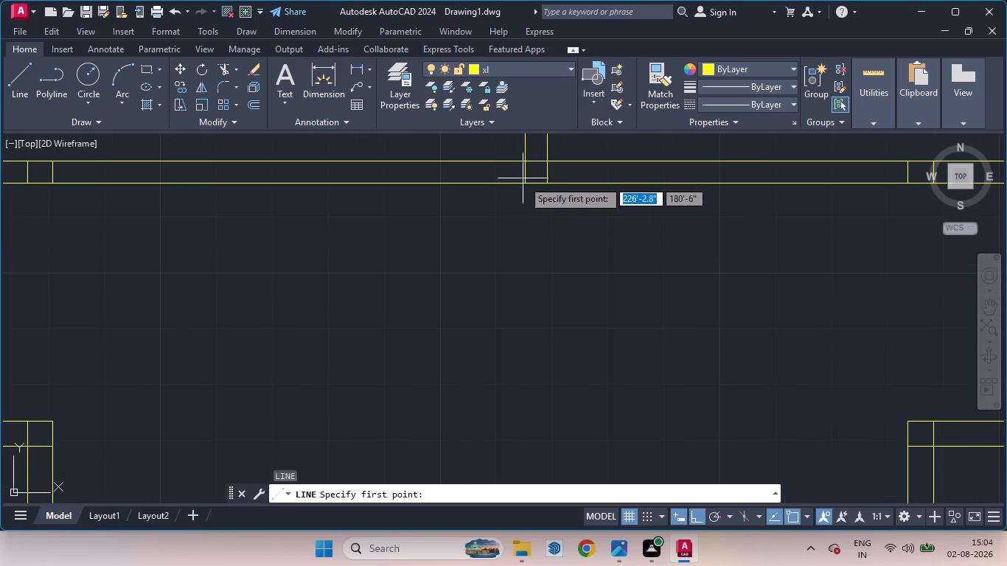
click(525, 182)
text(3')
key(Return)
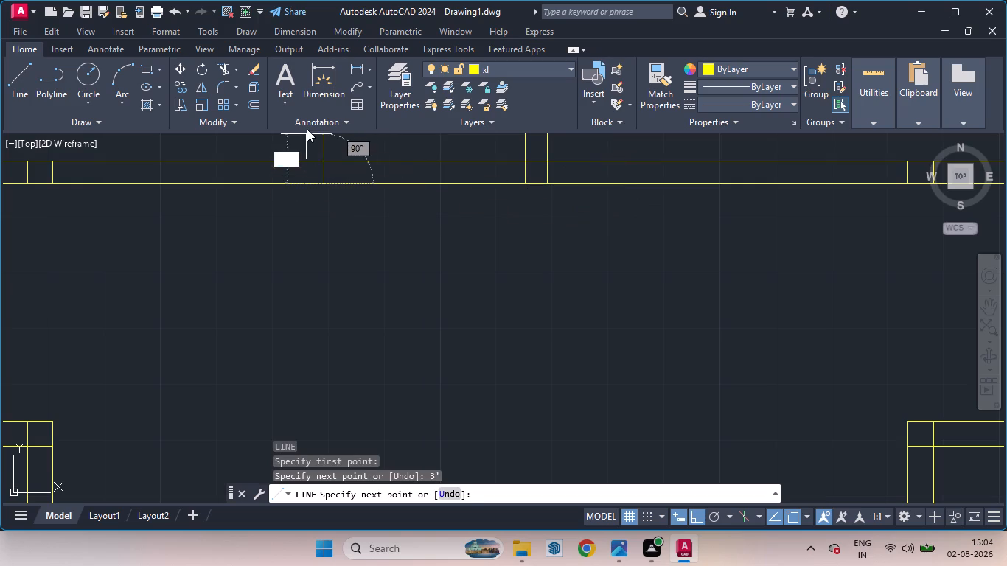
click(307, 129)
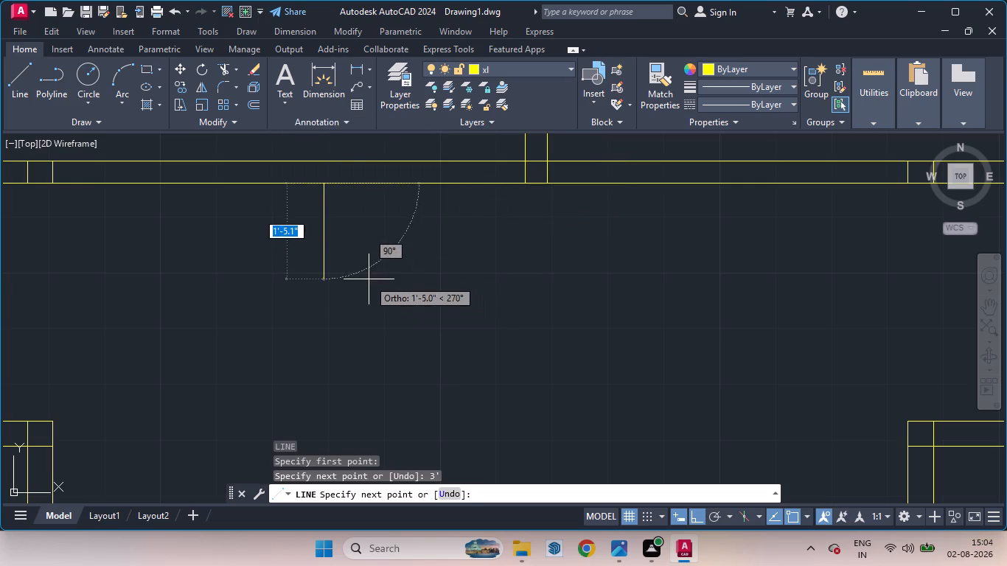
click(343, 147)
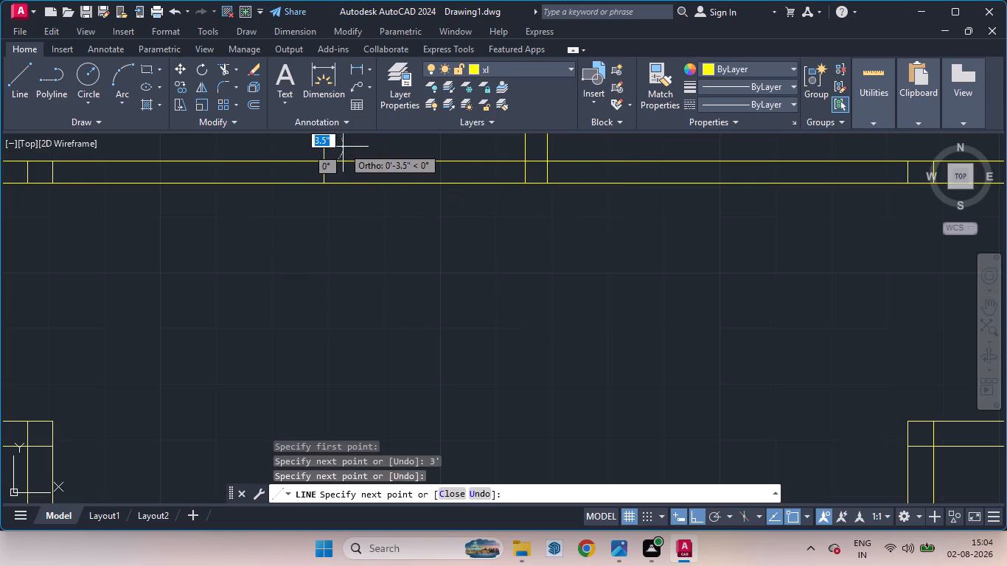
key(space)
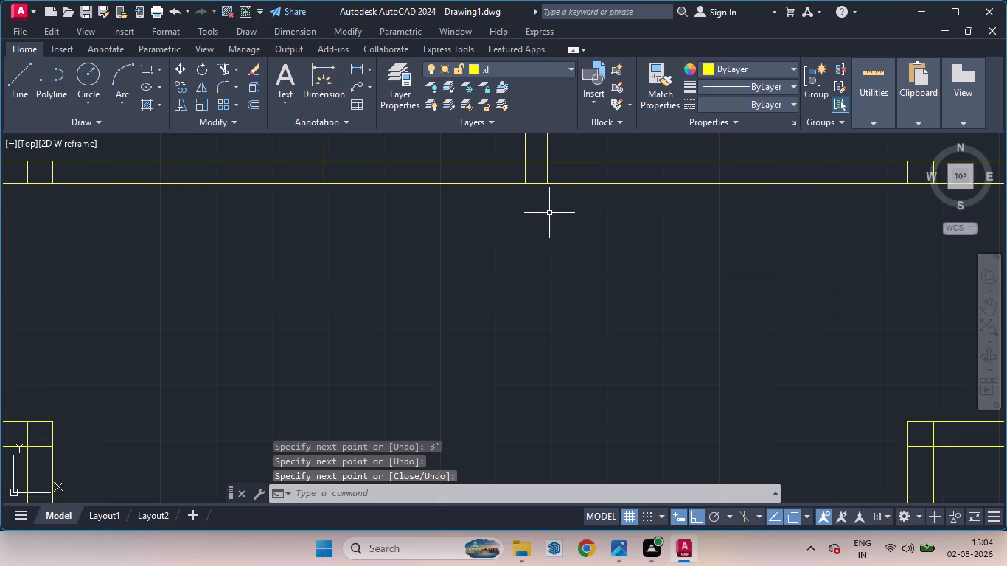
Draw a line 3' rightward from the central partition's lower right corner, turning up across the upper horizontal partition as a door jamb.
key(space)
click(550, 178)
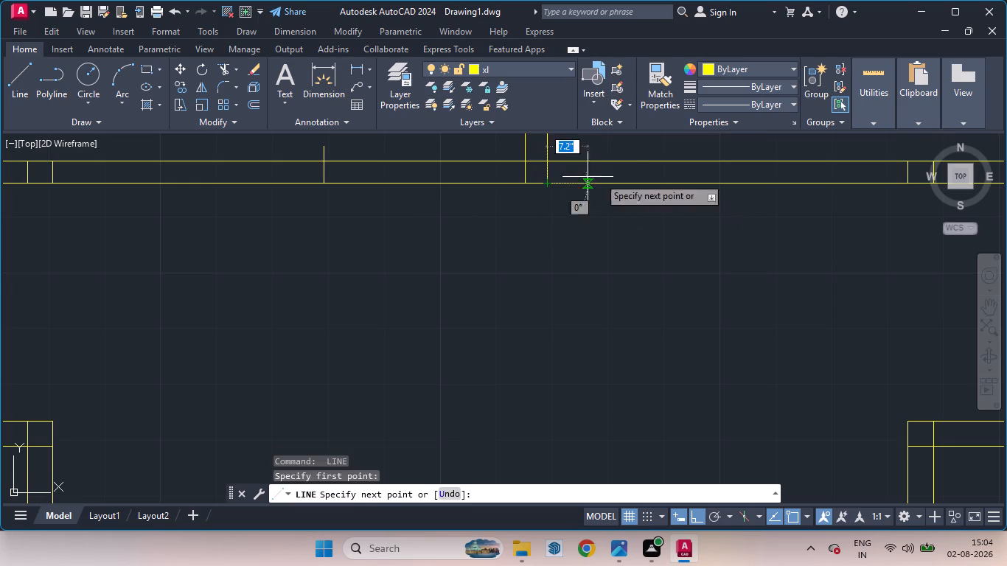
key(3)
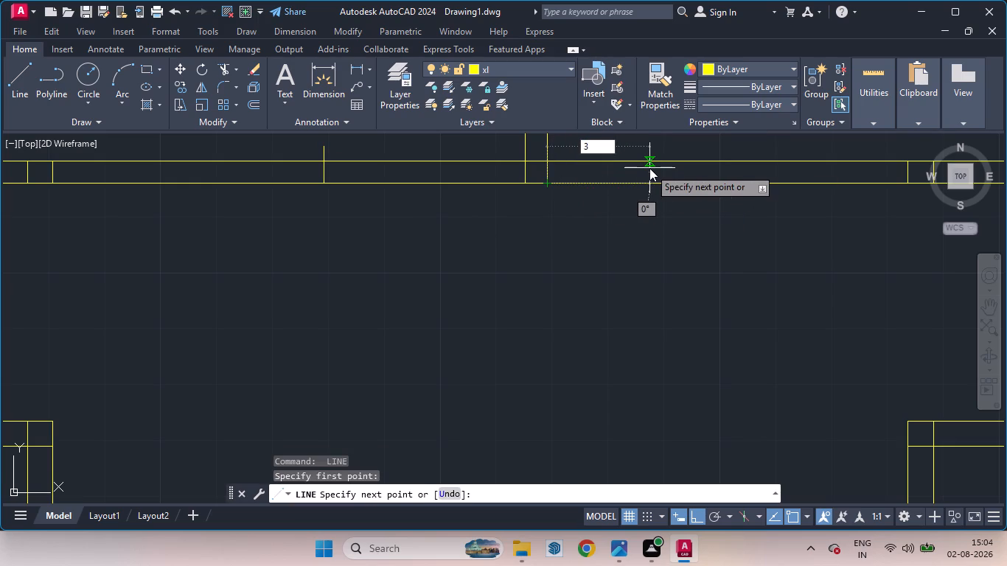
key(apostrophe)
key(Return)
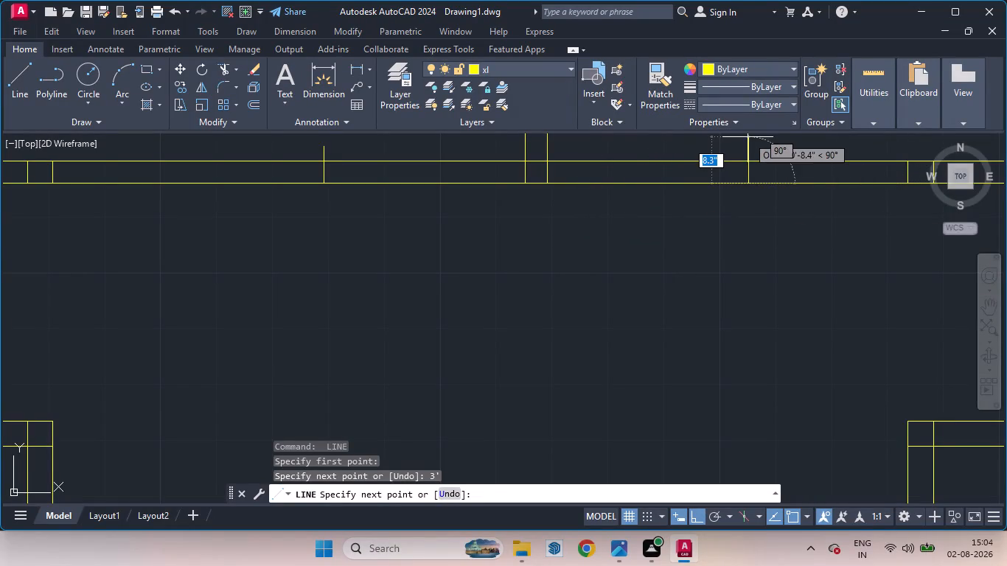
click(748, 144)
key(space)
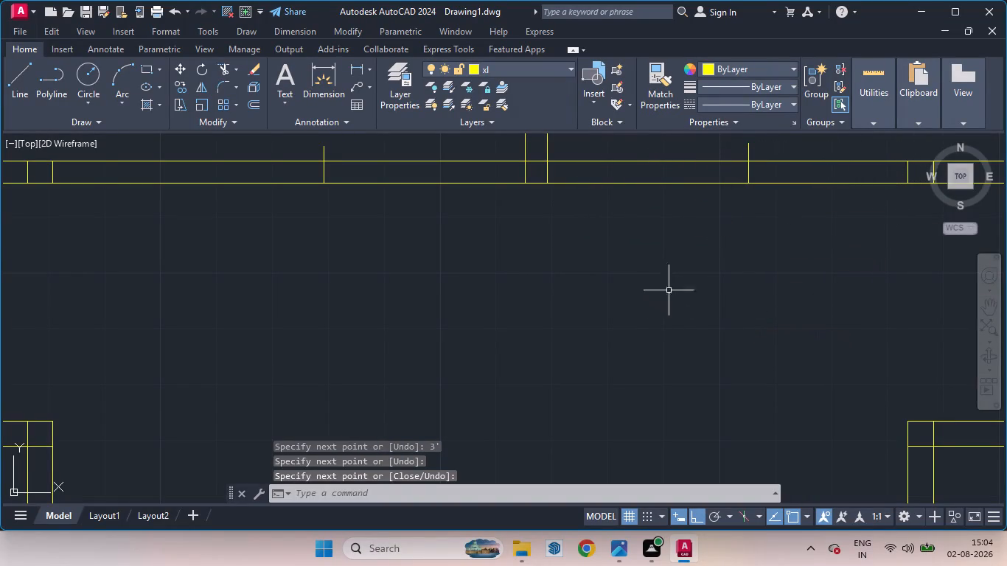
Trim both jamb lines' excess above the upper horizontal partition and the wall lines across the doorway right of the central partition.
key(t)
key(r)
key(Return)
key(Return)
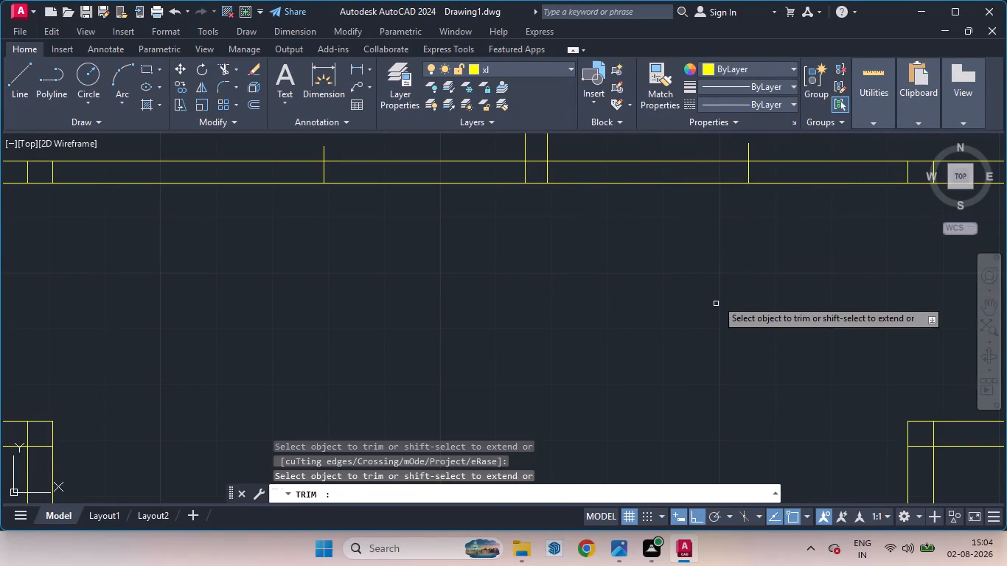
click(747, 149)
drag(641, 139, 663, 293)
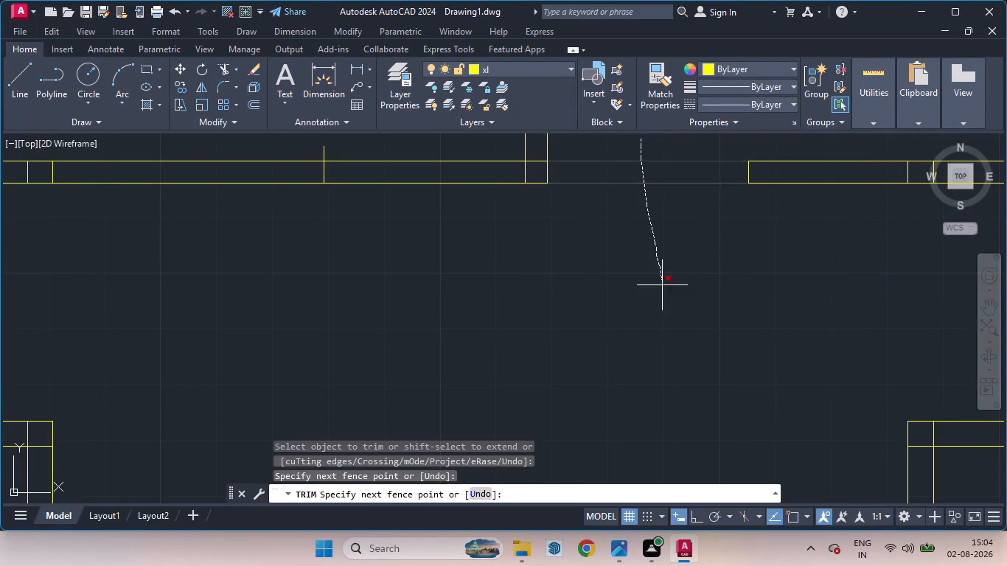
drag(663, 293, 663, 298)
click(322, 150)
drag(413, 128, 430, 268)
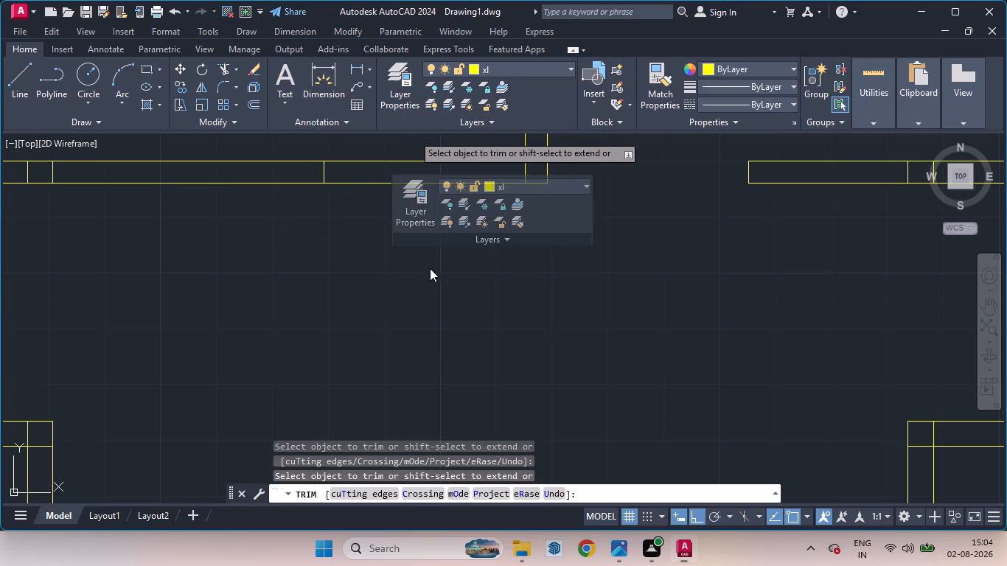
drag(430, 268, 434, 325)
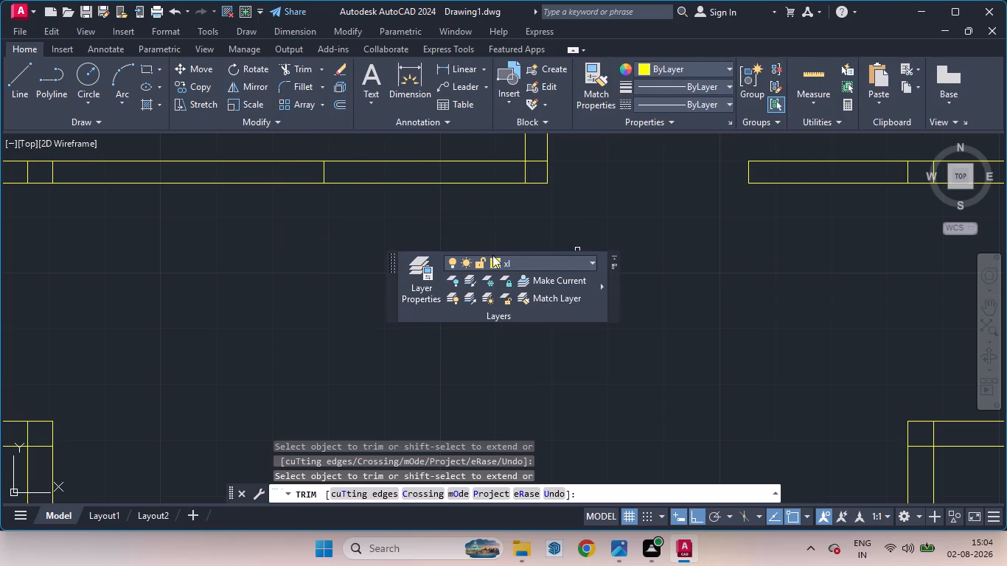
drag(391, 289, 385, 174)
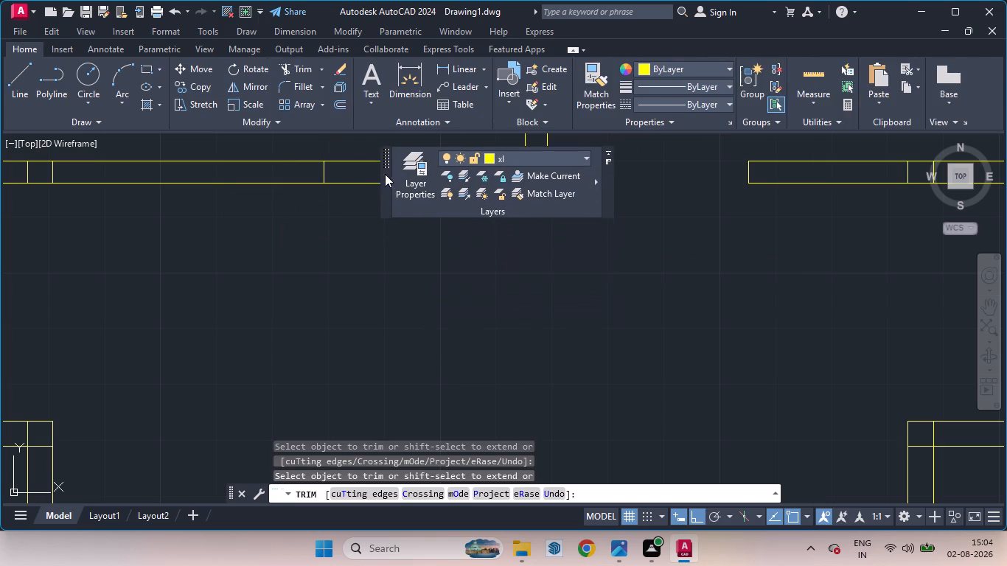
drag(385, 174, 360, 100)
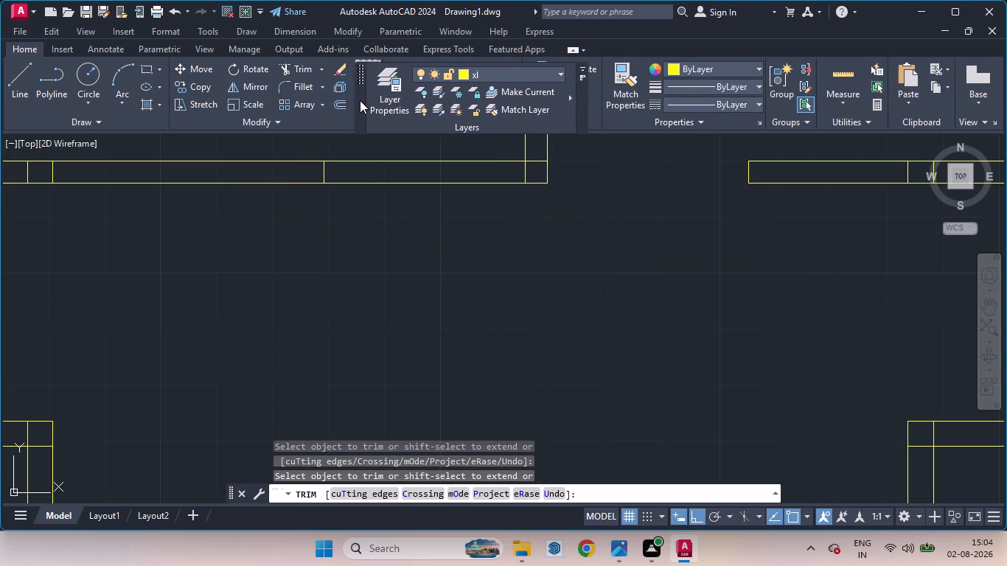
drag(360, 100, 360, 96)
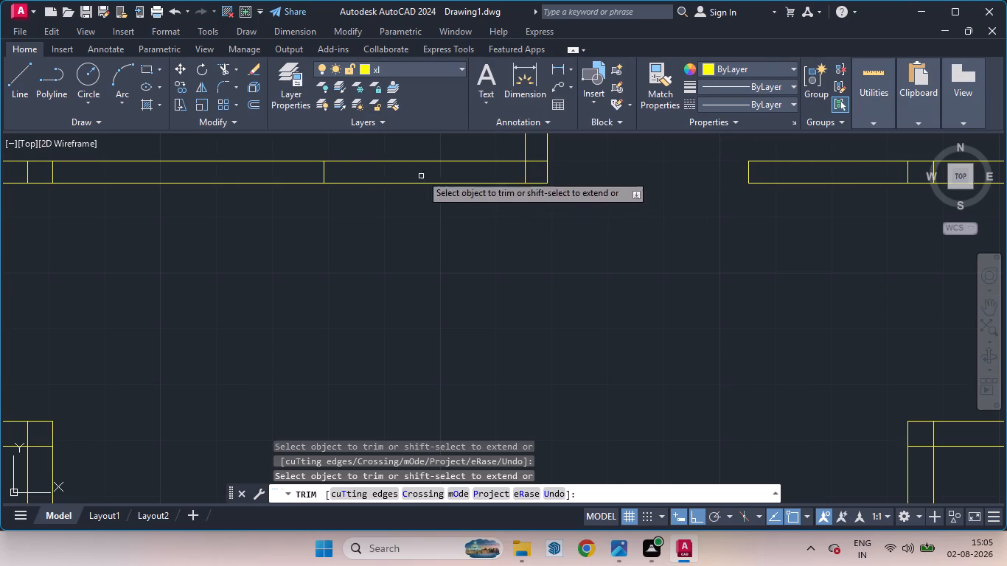
Trim both lines of the upper horizontal partition between the left jamb and the central partition to open the doorway.
drag(417, 141, 425, 277)
Trim the leftover vertical stubs inside both halves of the upper horizontal partition and the horizontal line crossing the central partition's lower end.
scroll(565, 300, down, 2)
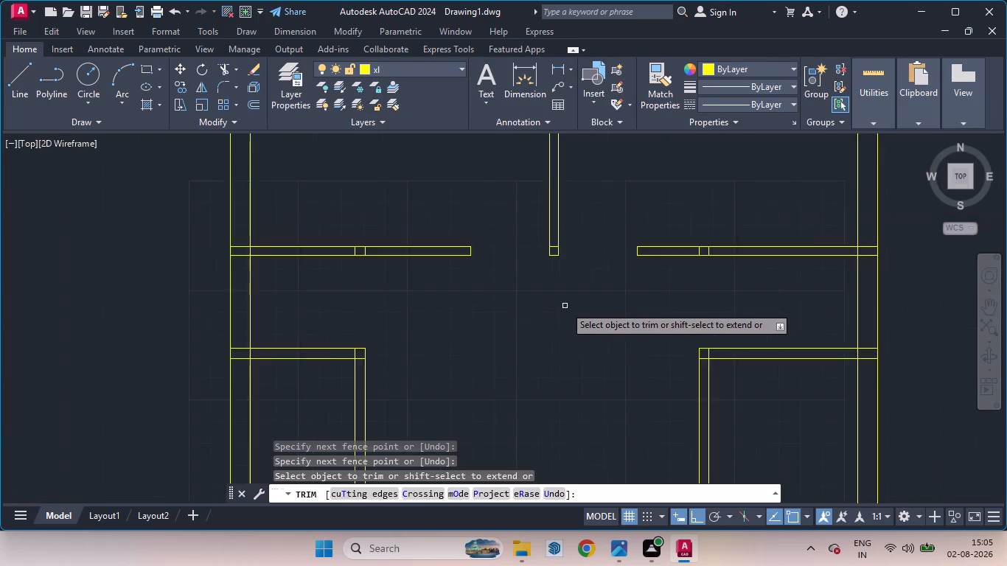
scroll(565, 306, down, 1)
scroll(437, 268, up, 4)
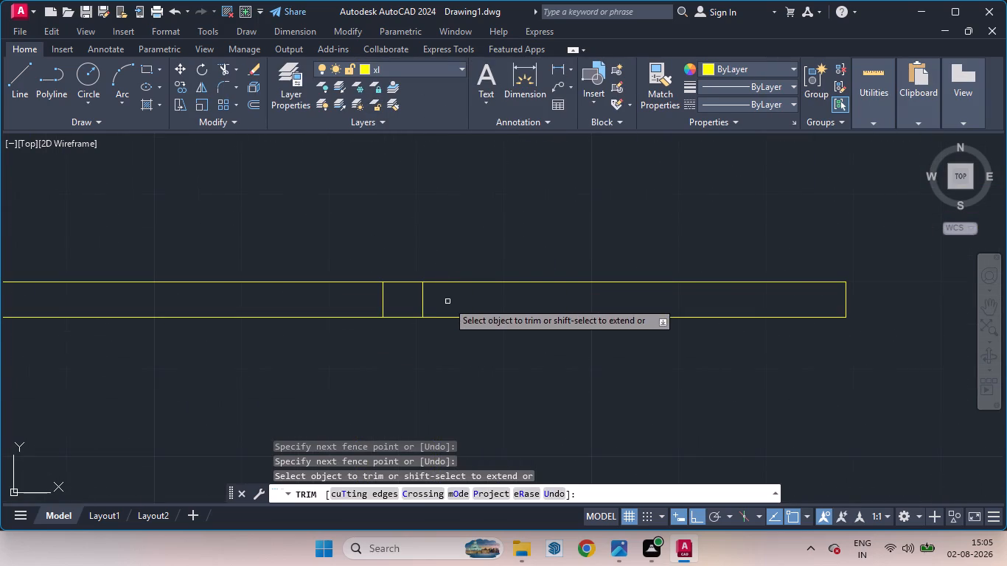
drag(442, 299, 345, 300)
scroll(483, 346, down, 4)
scroll(616, 343, up, 1)
scroll(616, 343, down, 1)
scroll(619, 340, up, 3)
click(484, 324)
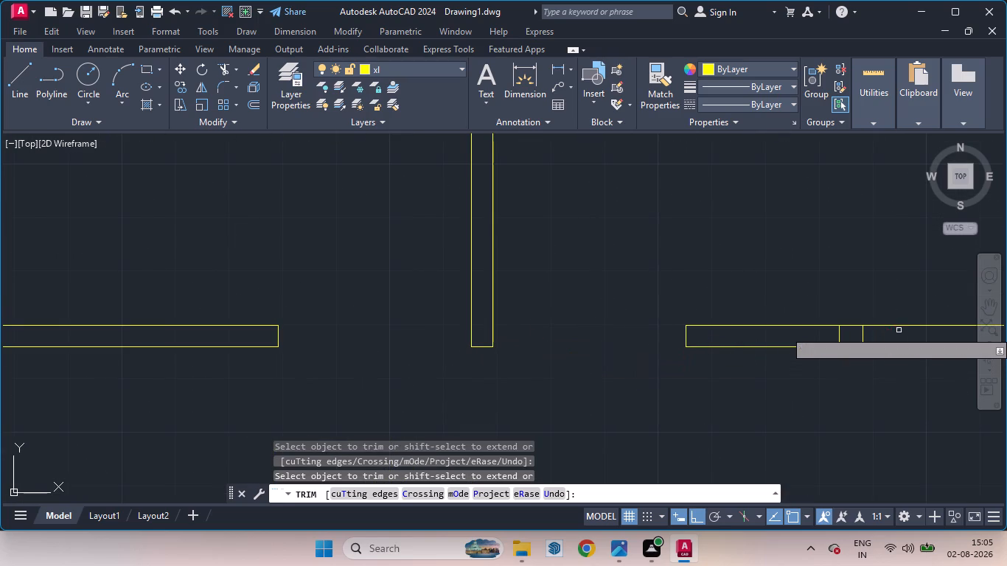
drag(880, 334, 826, 332)
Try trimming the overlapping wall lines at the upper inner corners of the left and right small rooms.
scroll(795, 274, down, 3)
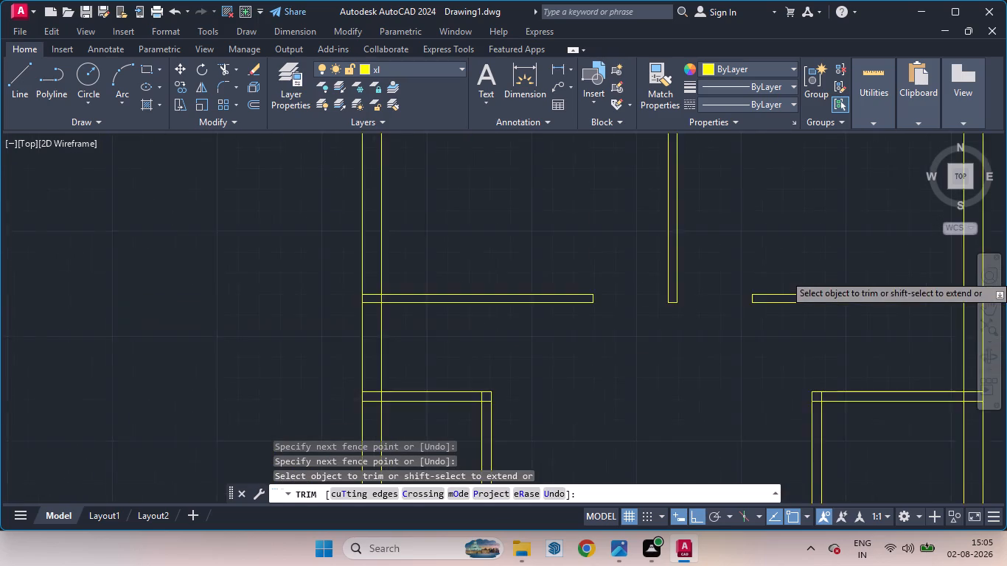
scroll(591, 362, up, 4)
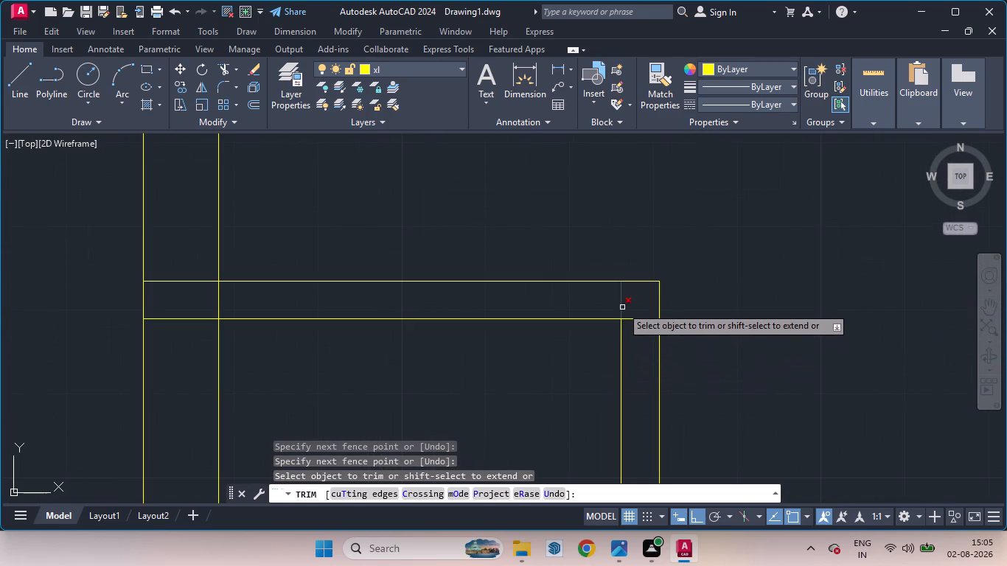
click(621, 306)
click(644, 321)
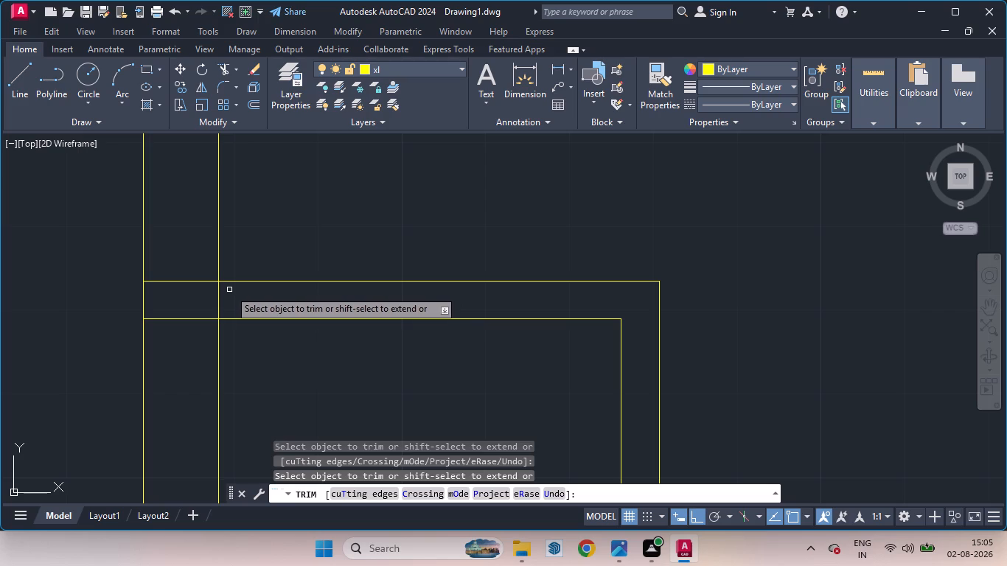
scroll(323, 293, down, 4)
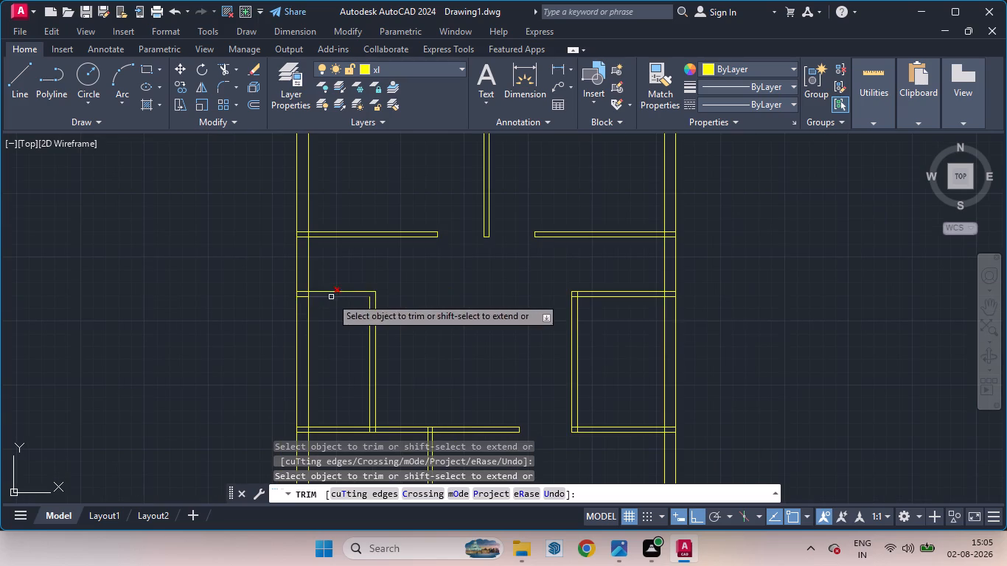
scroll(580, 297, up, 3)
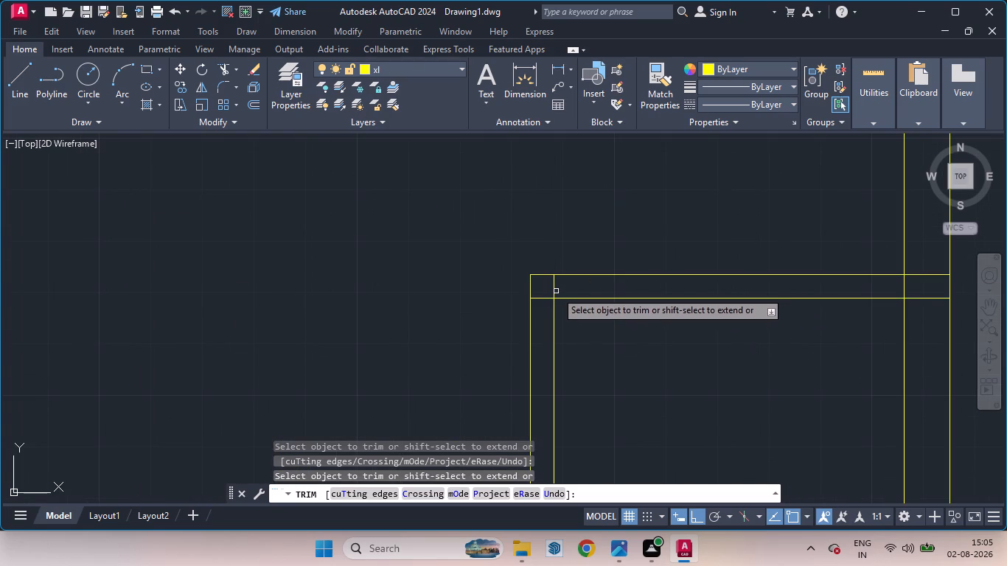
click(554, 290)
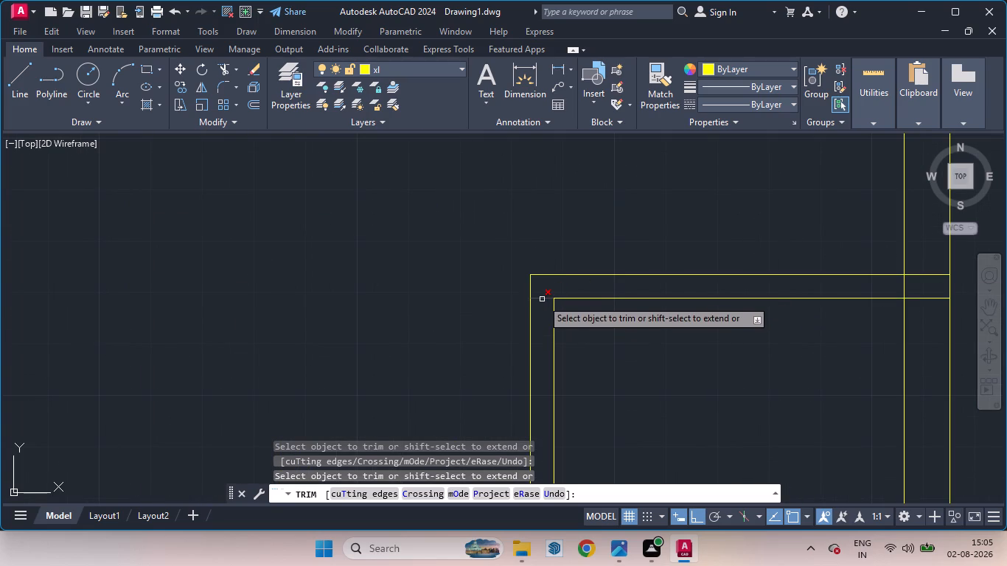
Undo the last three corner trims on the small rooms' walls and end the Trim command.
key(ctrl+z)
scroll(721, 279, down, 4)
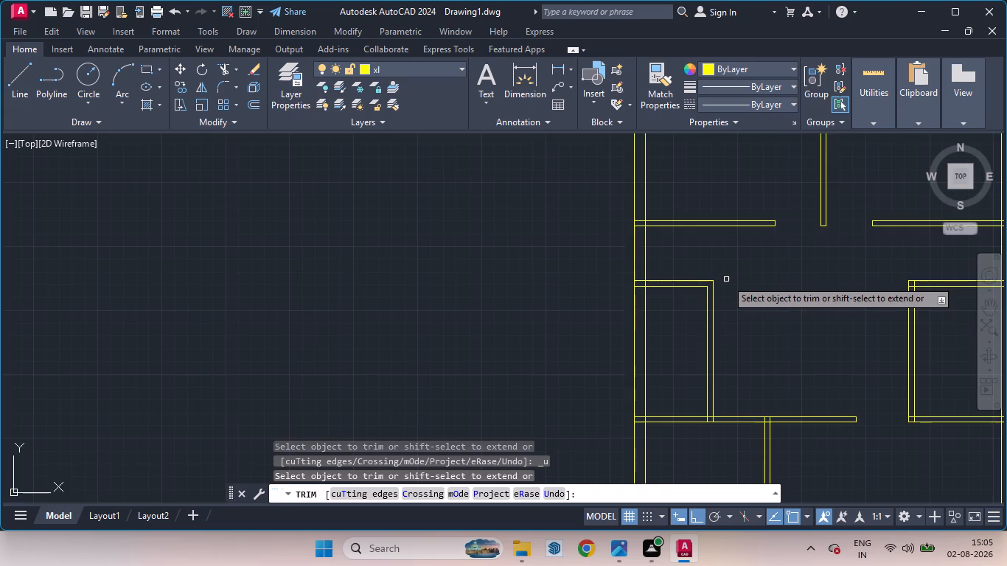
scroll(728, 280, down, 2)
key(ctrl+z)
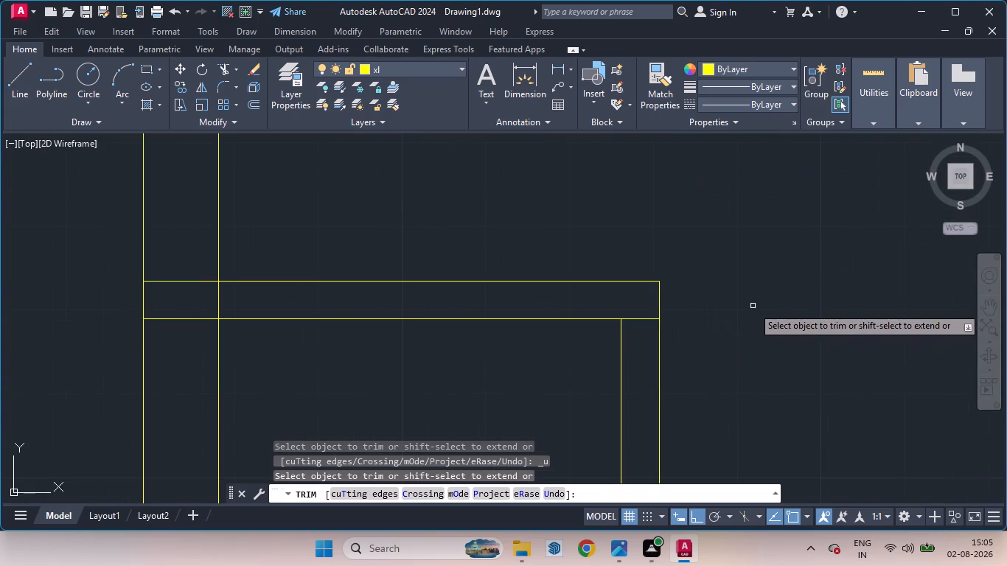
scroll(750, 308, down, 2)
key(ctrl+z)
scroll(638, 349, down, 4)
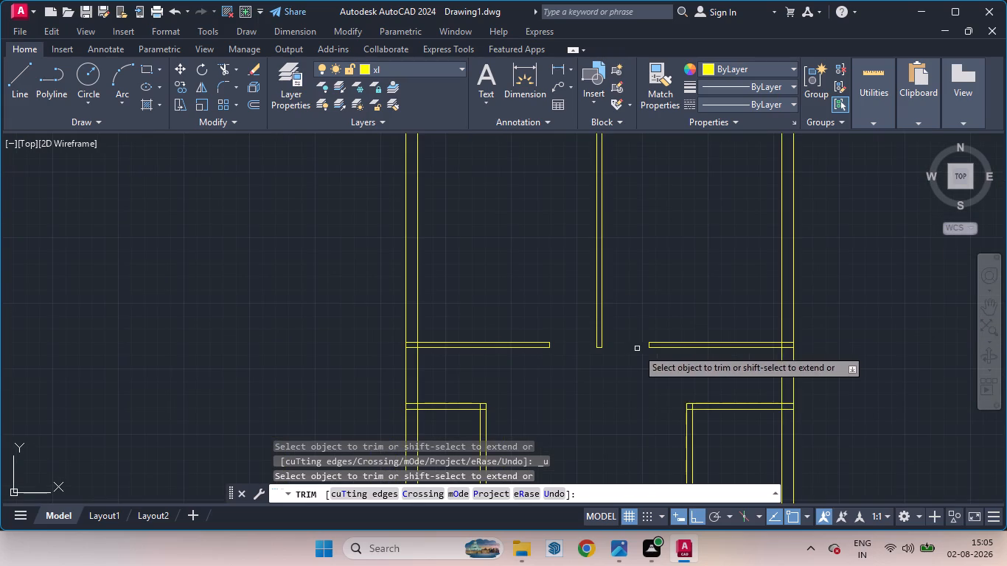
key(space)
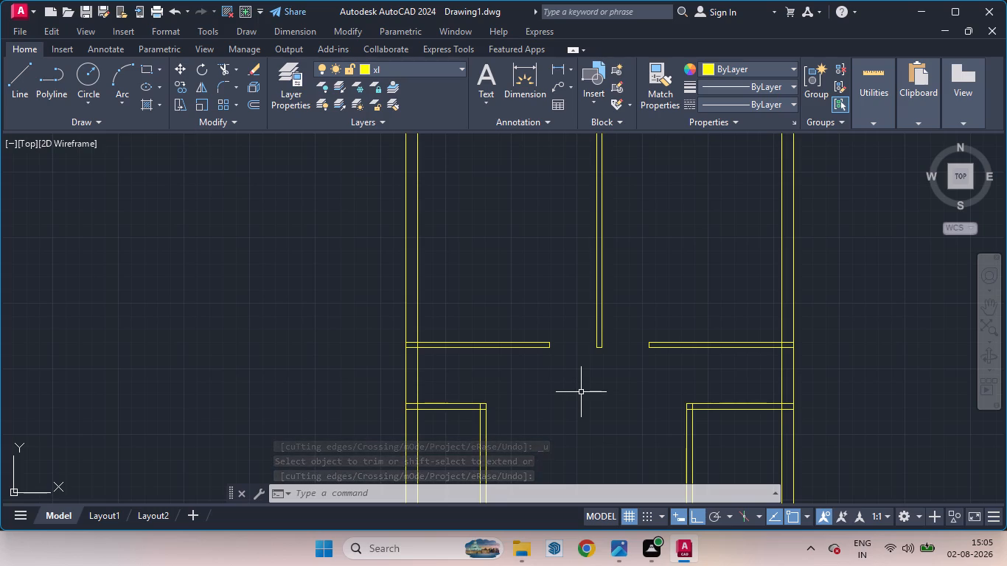
Draw a line 2'5" leftward from the left small room's upper right inner corner, turning up across its top wall as a door jamb.
scroll(524, 406, down, 2)
scroll(518, 410, up, 1)
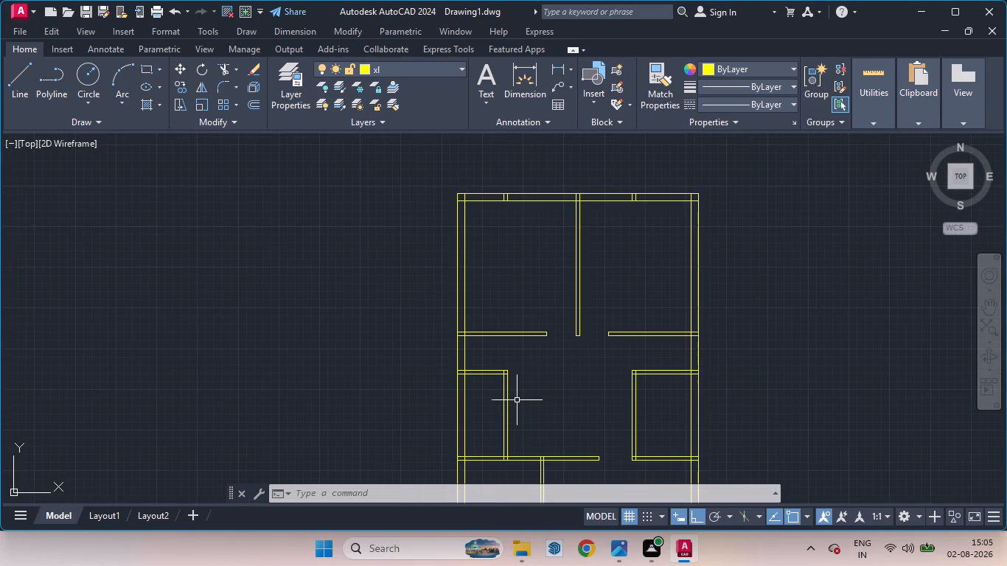
key(l)
key(Return)
scroll(503, 360, up, 2)
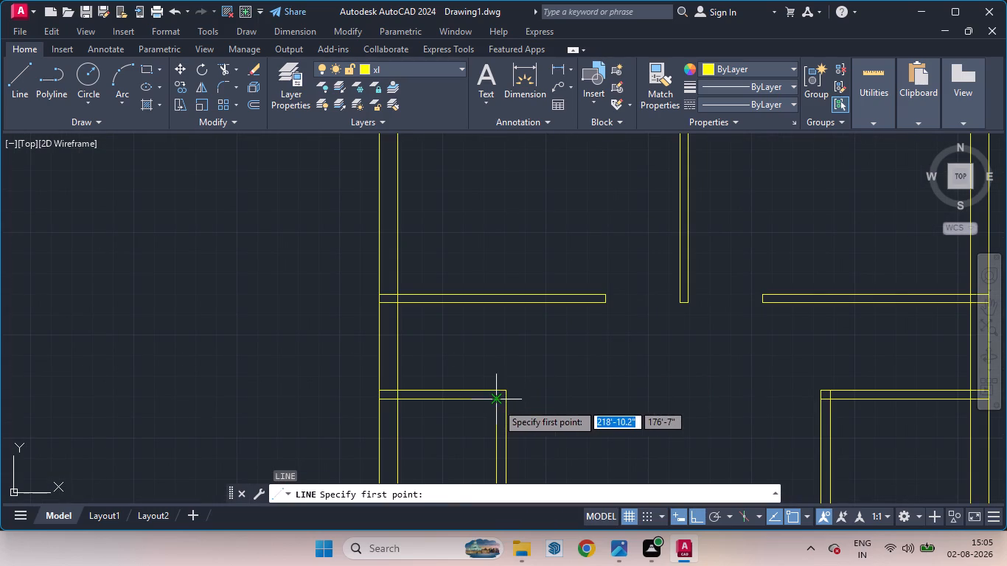
click(497, 403)
key(2)
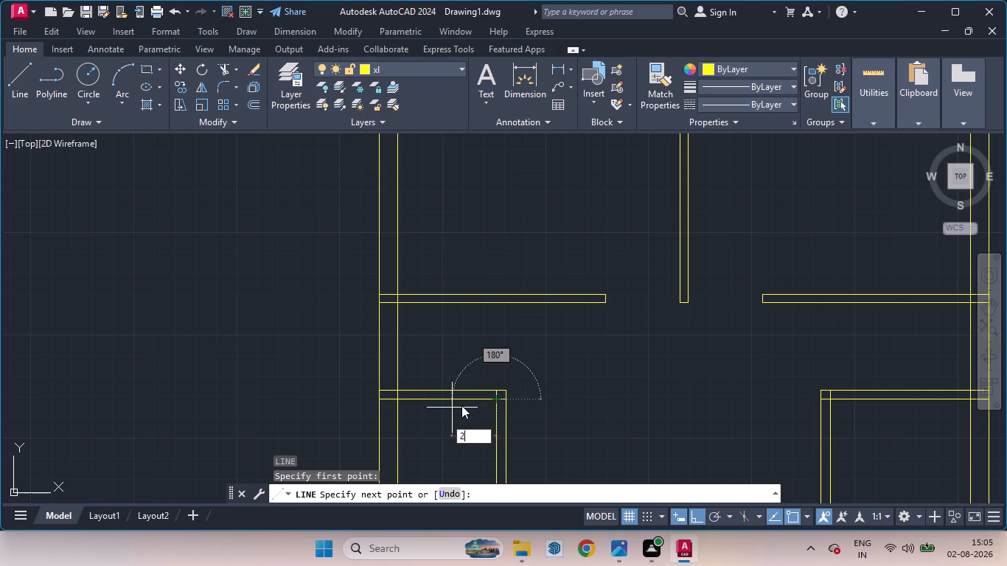
key(apostrophe)
key(5)
key(Return)
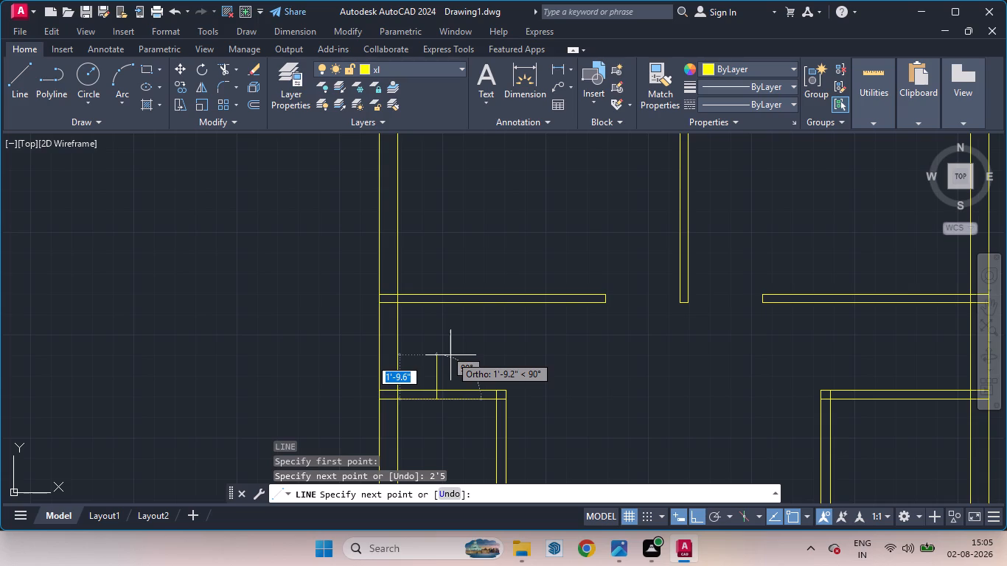
click(450, 355)
key(space)
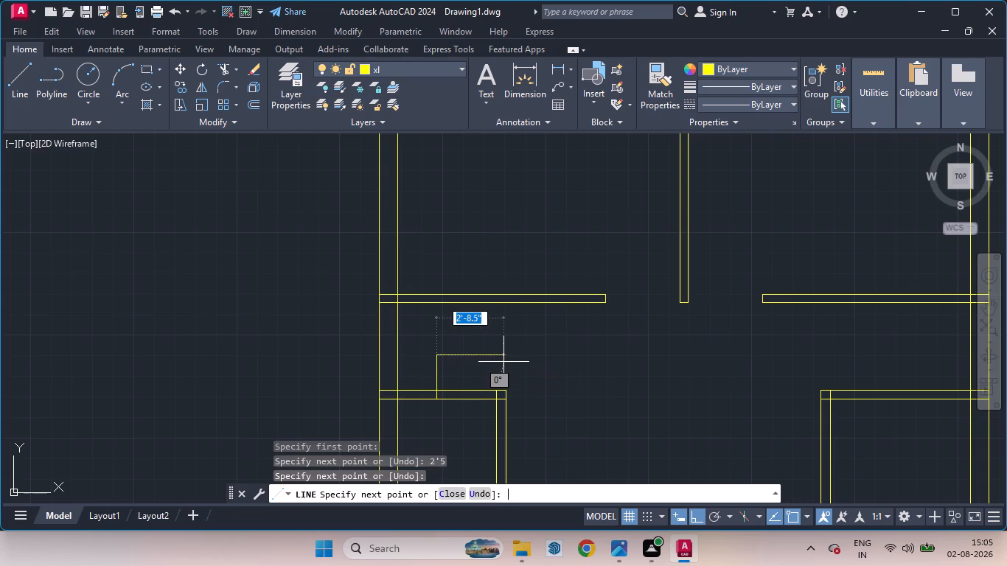
Trim both top wall lines between the jamb and the left small room's right wall, plus the jamb's excess above the wall.
key(t)
key(r)
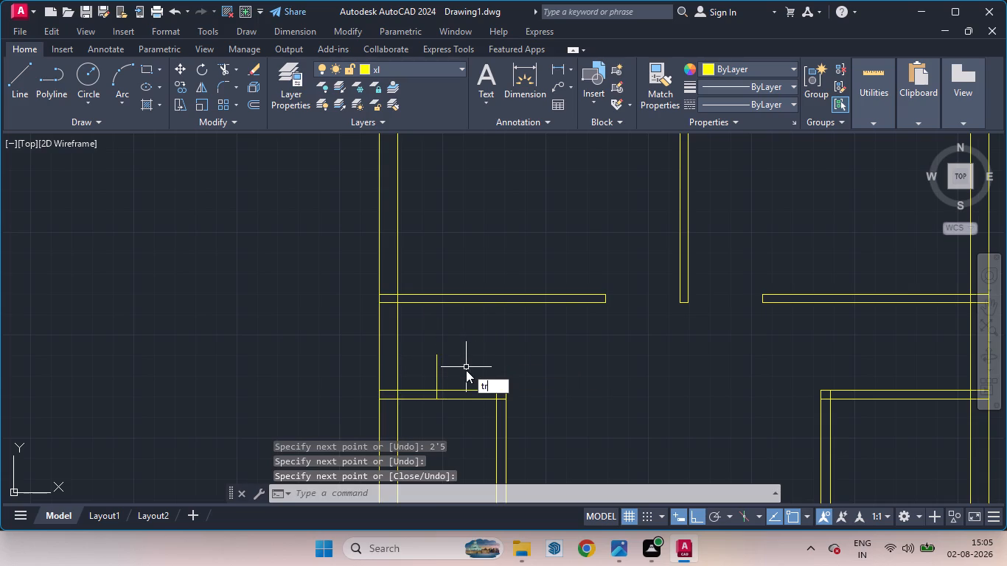
key(Return)
key(Return)
drag(464, 358, 476, 439)
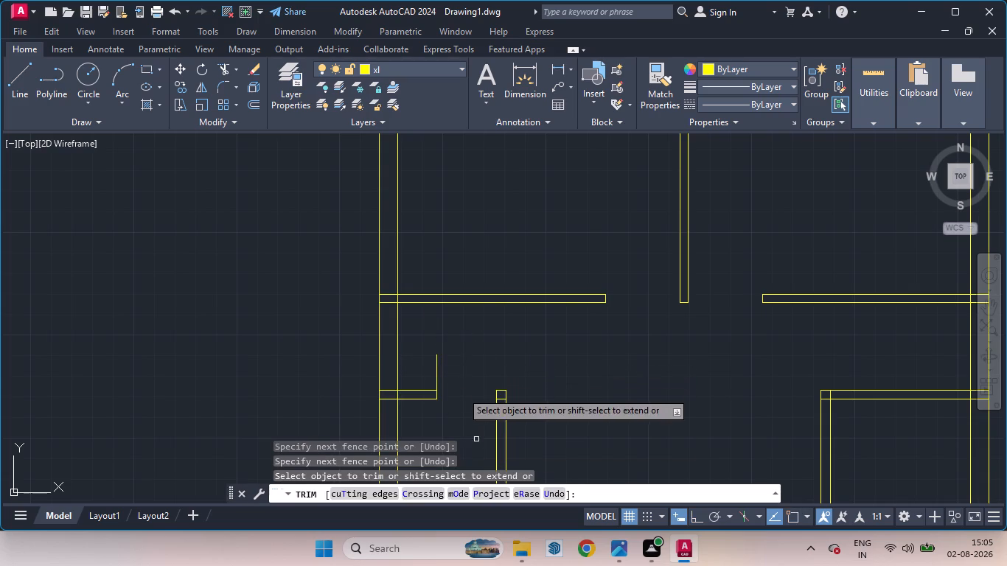
click(436, 368)
key(space)
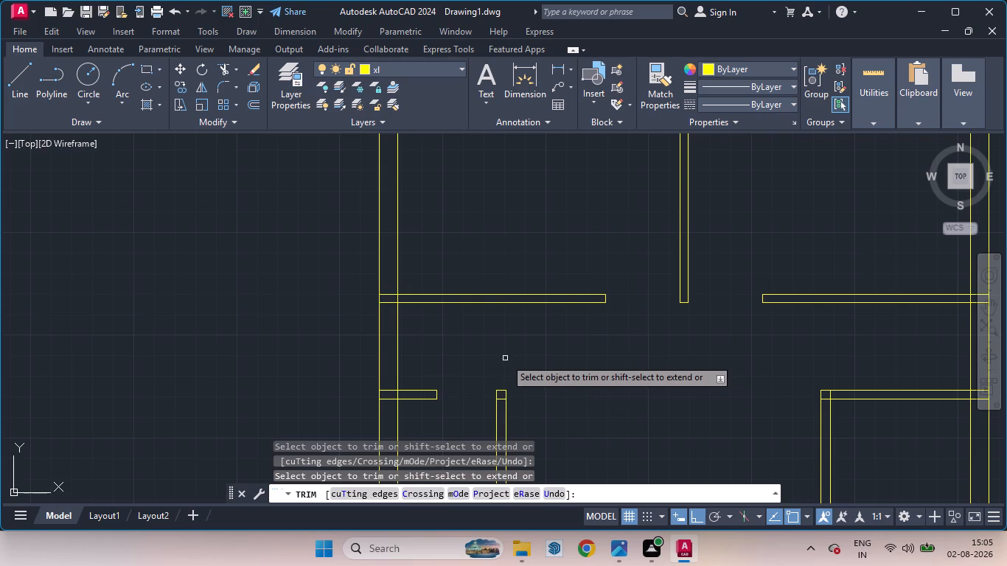
Extend both lines of the right small room's left wall up to the upper horizontal partition.
scroll(503, 362, down, 2)
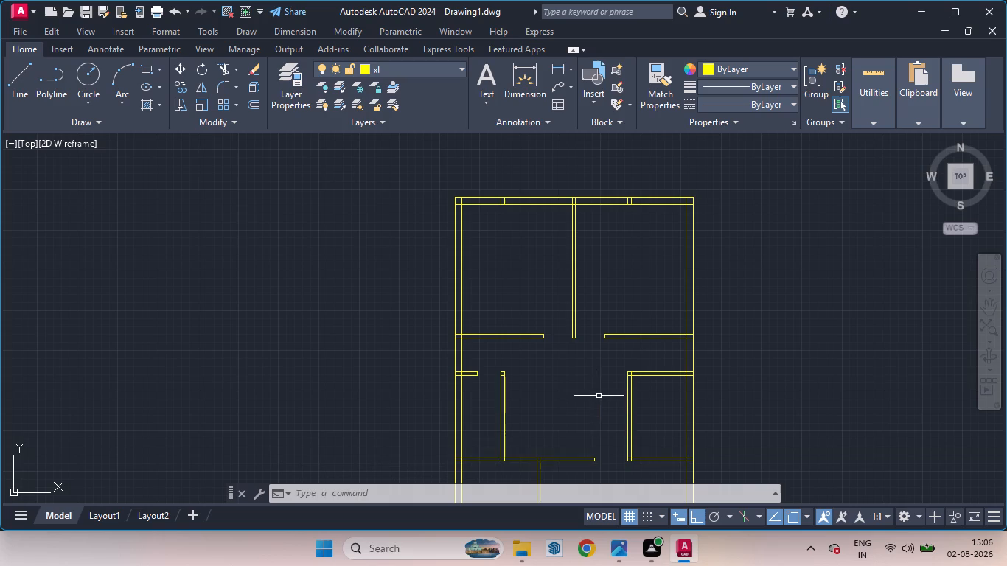
key(e)
key(x)
key(Return)
click(632, 387)
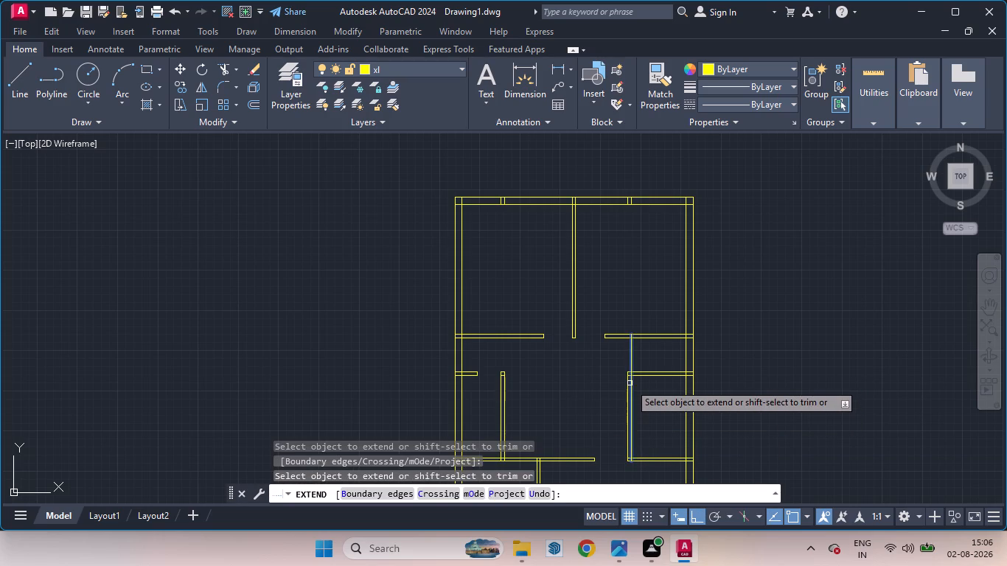
click(626, 383)
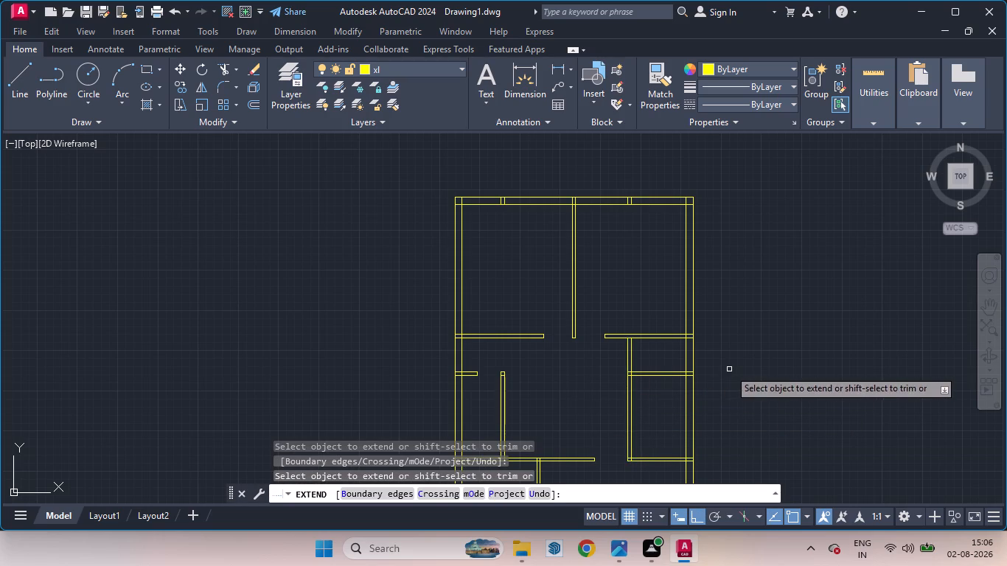
key(space)
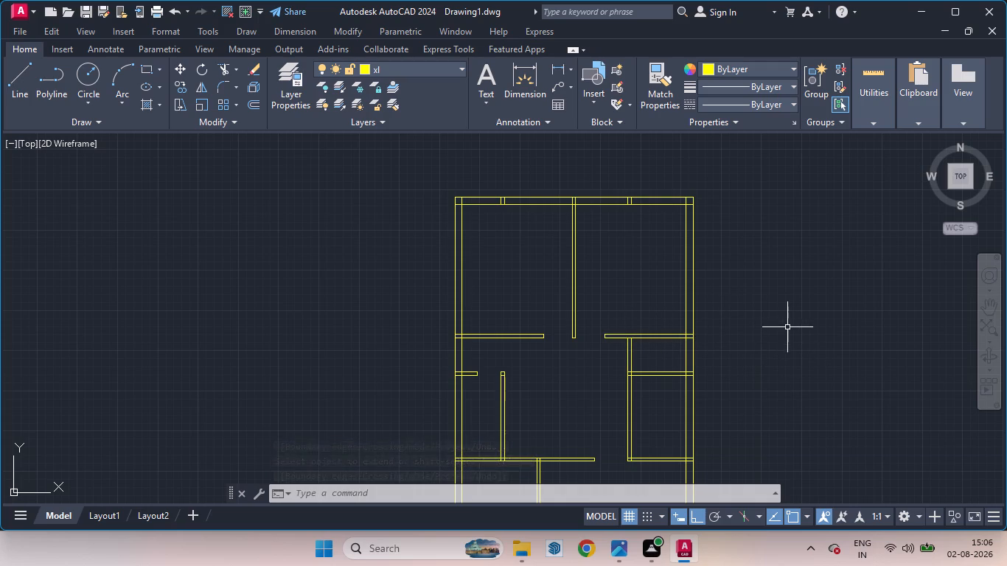
Draw a line 2'5" rightward from where the right small room's left wall meets the upper partition, turning up across the partition as a door jamb.
key(l)
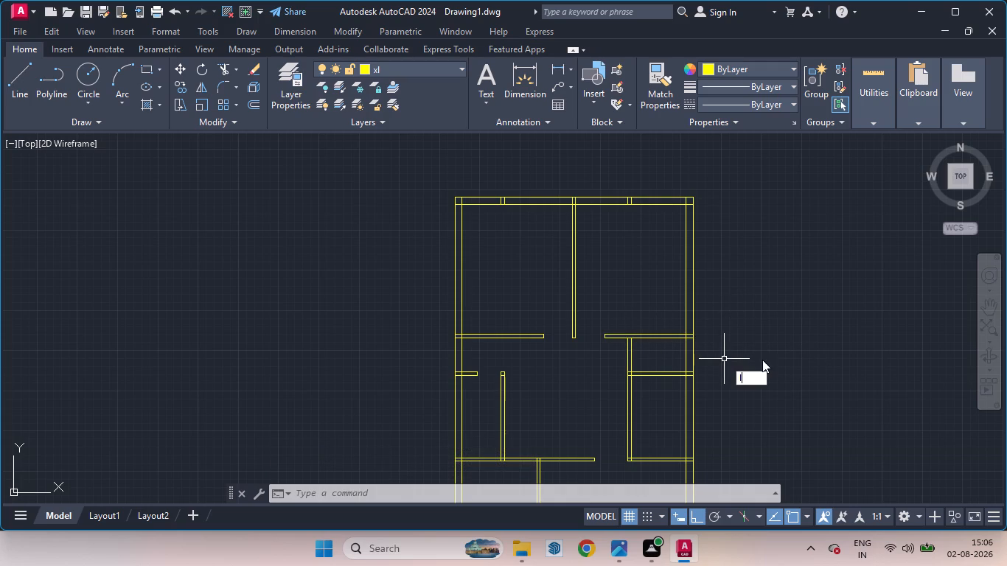
key(Return)
scroll(651, 342, up, 4)
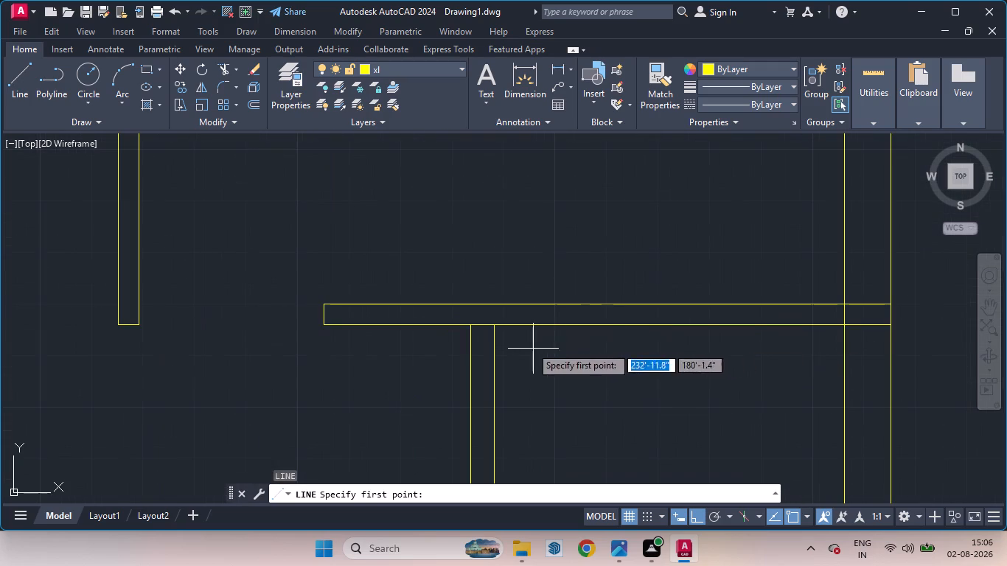
click(492, 324)
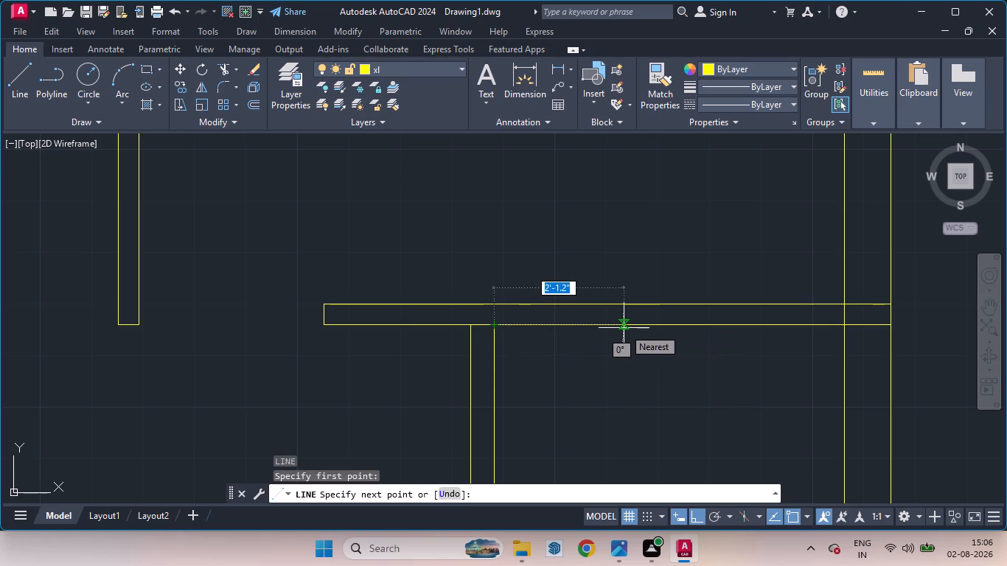
key(2)
key(apostrophe)
key(5)
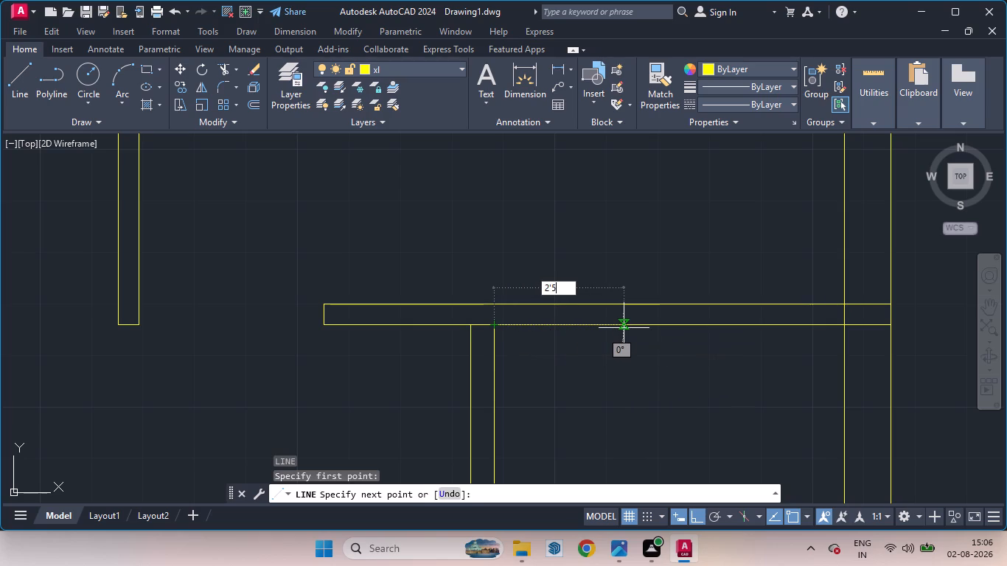
key(Return)
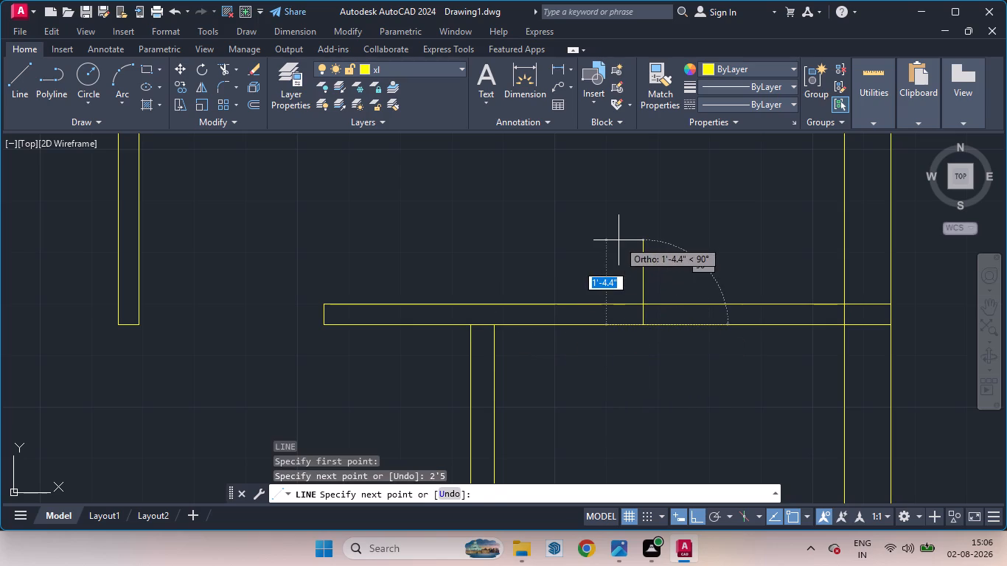
click(619, 240)
key(space)
Trim the jamb's excess above the upper partition and the partition's lower line between the small room's left wall and the jamb.
text(tr)
key(Return)
key(Return)
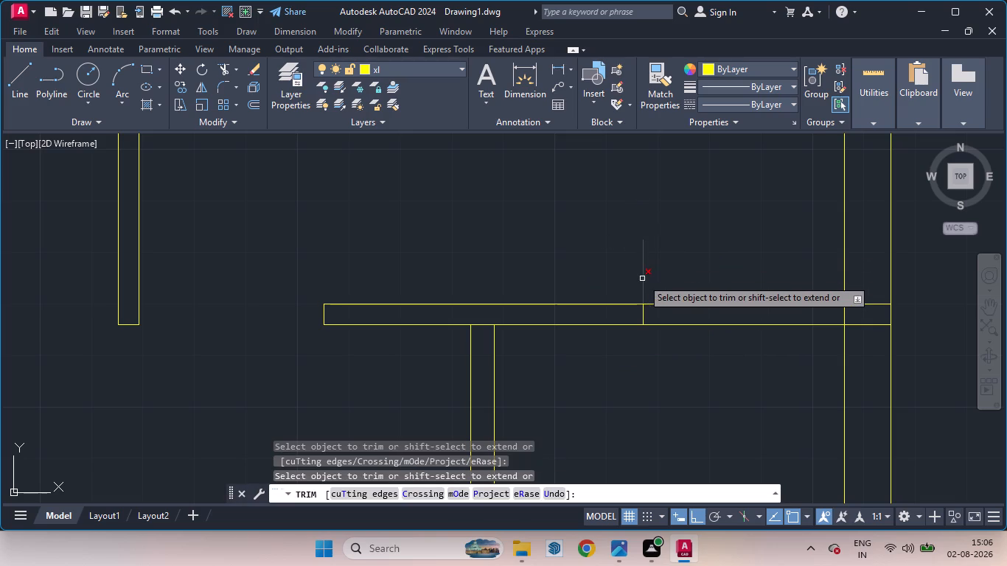
click(642, 279)
click(569, 259)
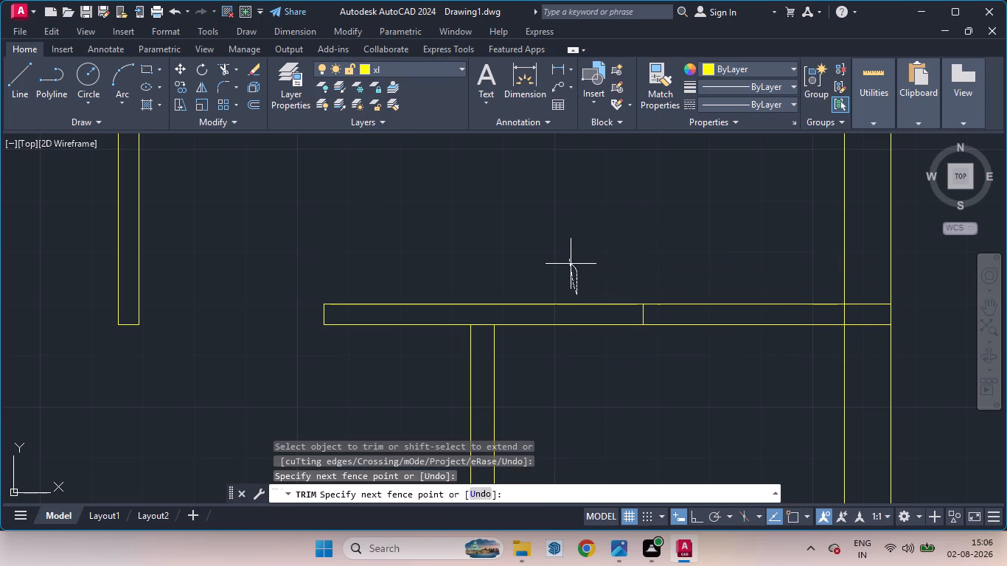
click(587, 325)
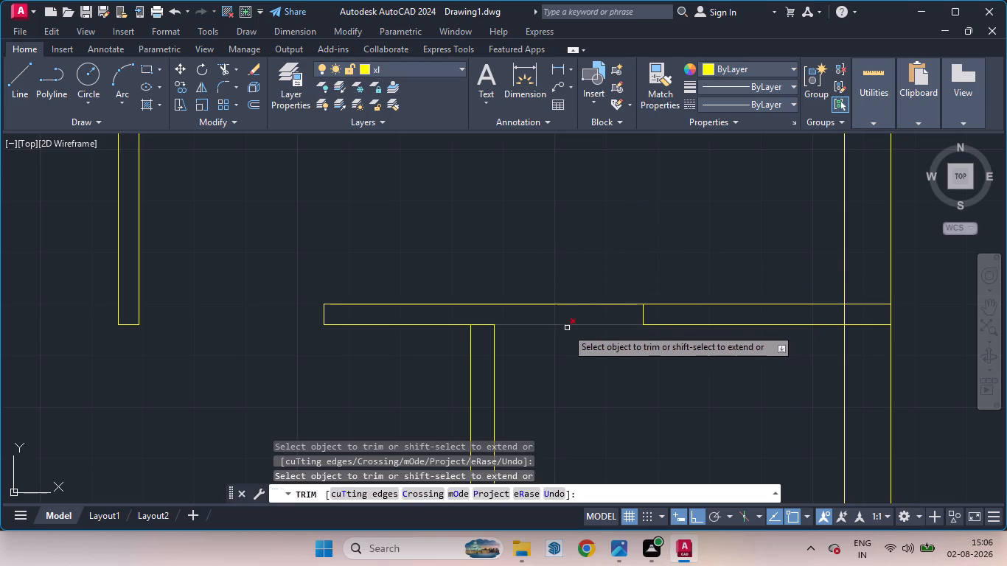
click(556, 326)
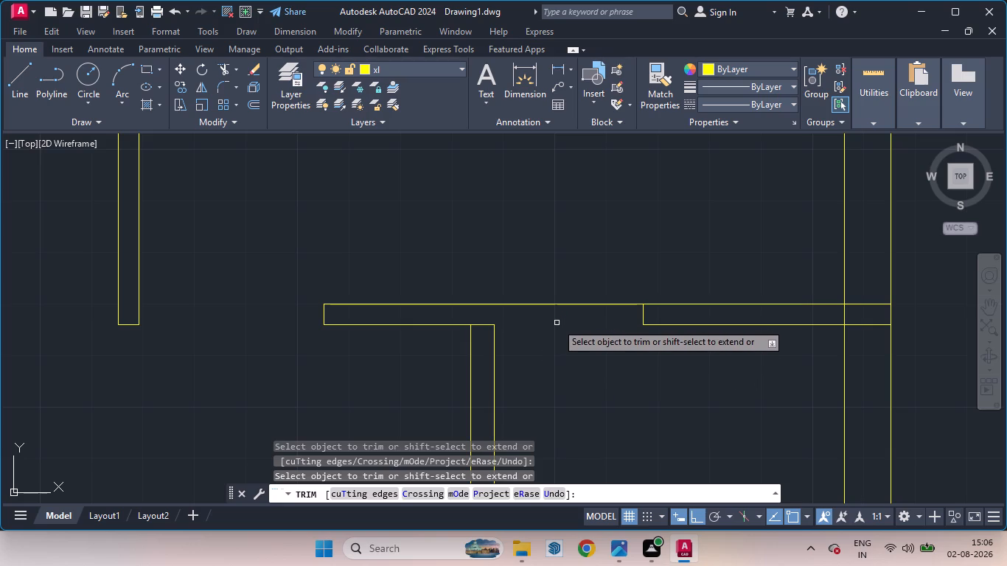
key(e)
key(Escape)
key(Escape)
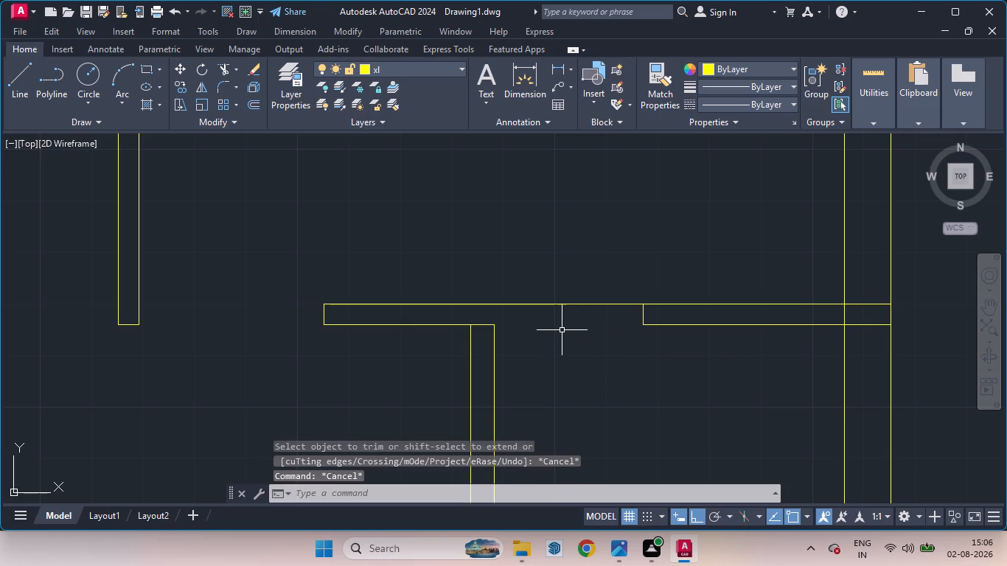
Extend the right line of the right small room's left wall up to the upper partition's top line.
text(ex)
key(Return)
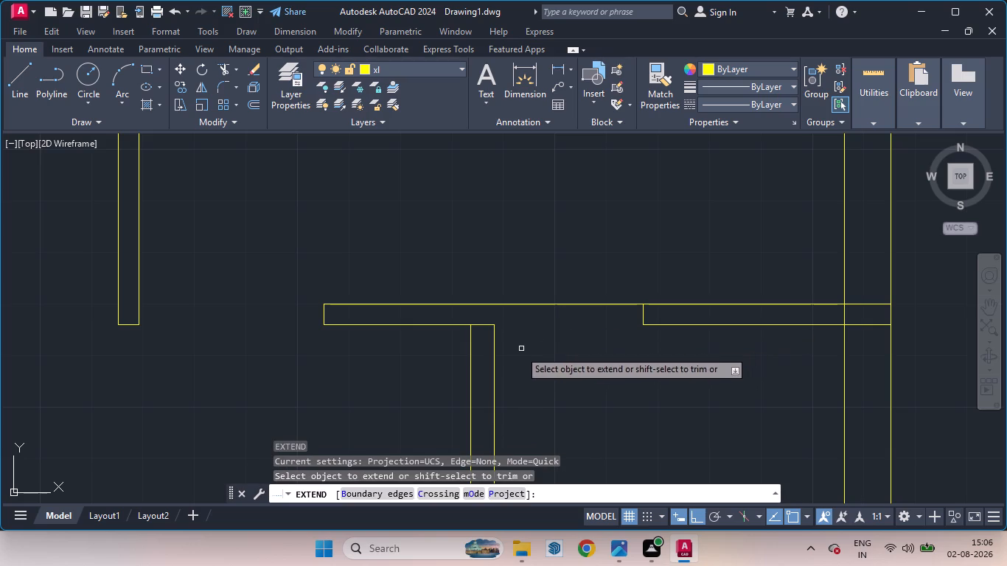
click(492, 363)
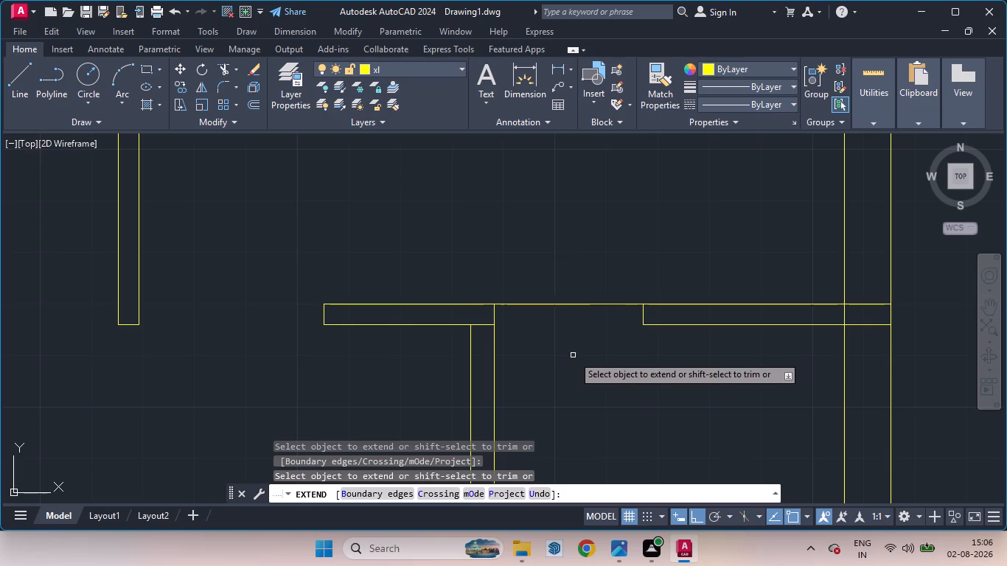
key(space)
Trim the upper partition's remaining top line between the extended wall line and the jamb to open the doorway.
text(tr)
key(Return)
key(Return)
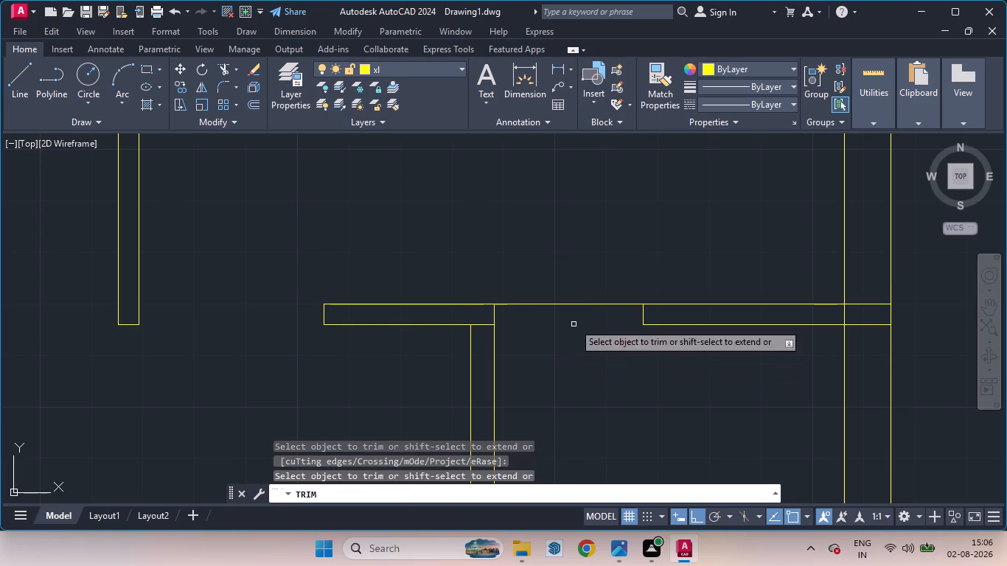
drag(562, 272, 574, 360)
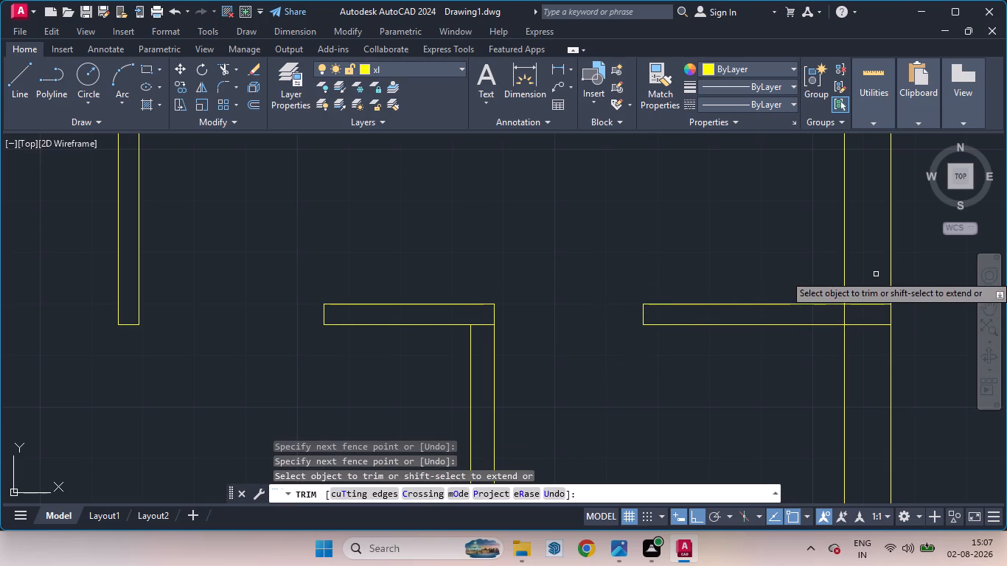
key(space)
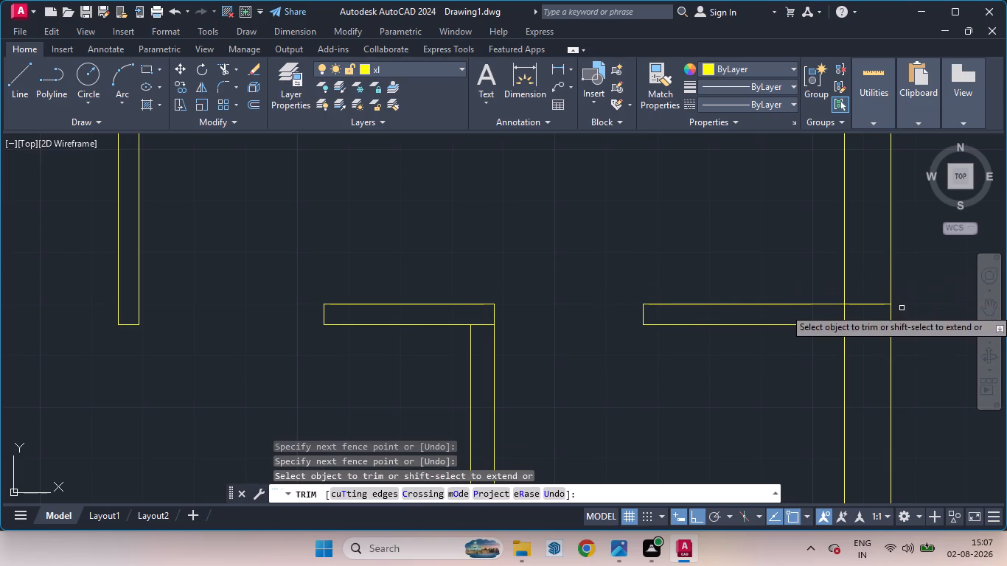
key(space)
scroll(665, 297, down, 3)
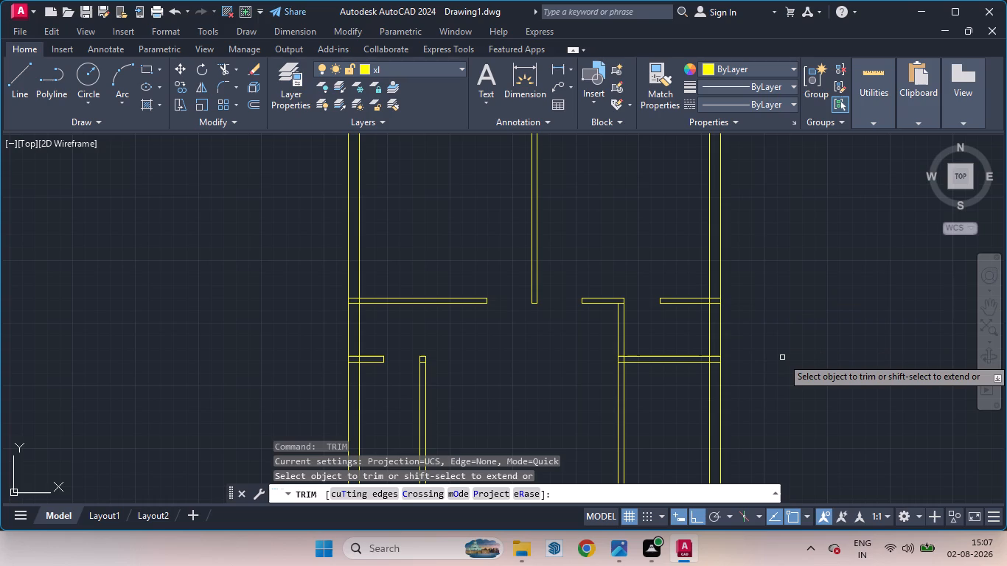
key(space)
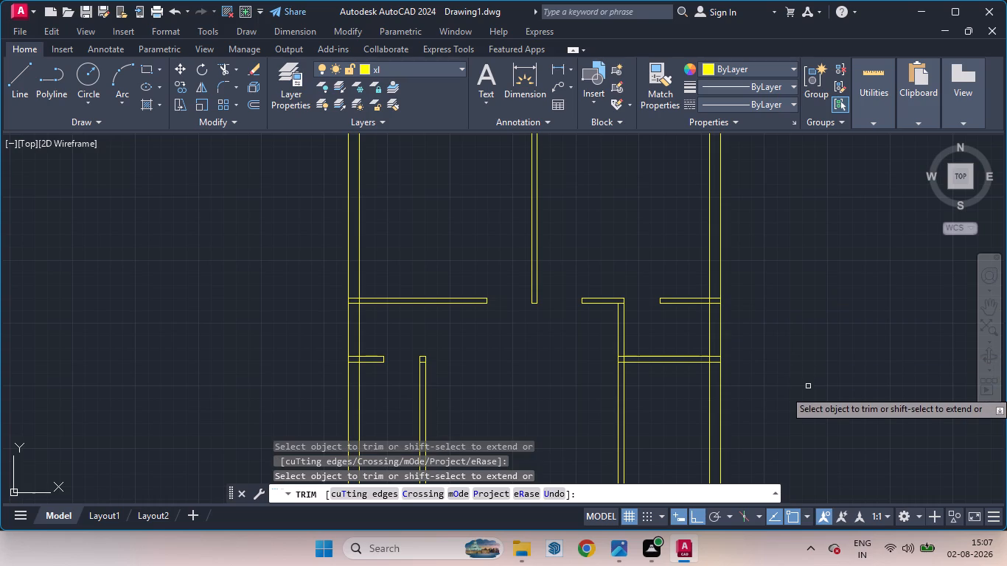
key(space)
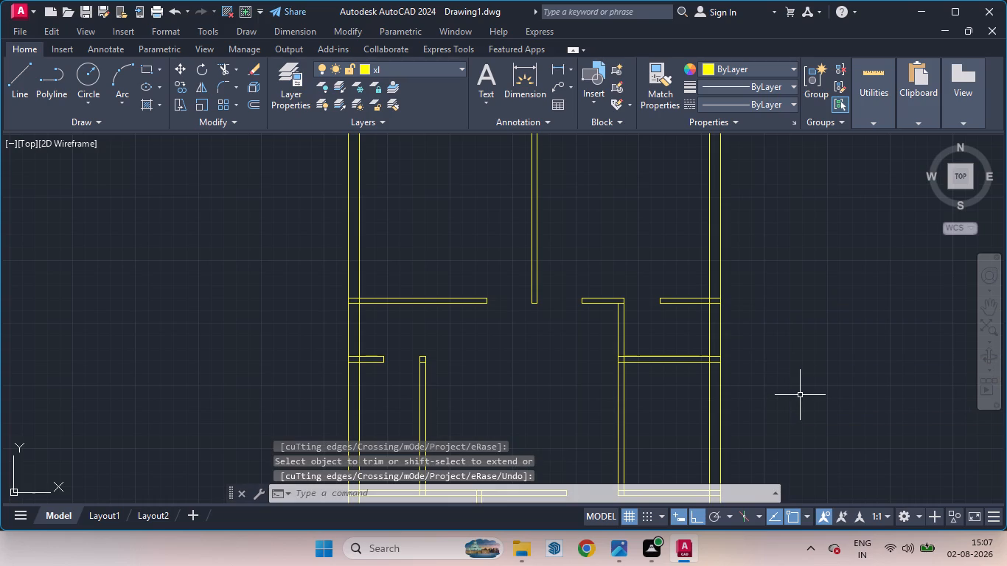
Draw a line 3' downward from the right small room's upper left inner corner, turning left across its left wall as a door jamb.
key(l)
key(Return)
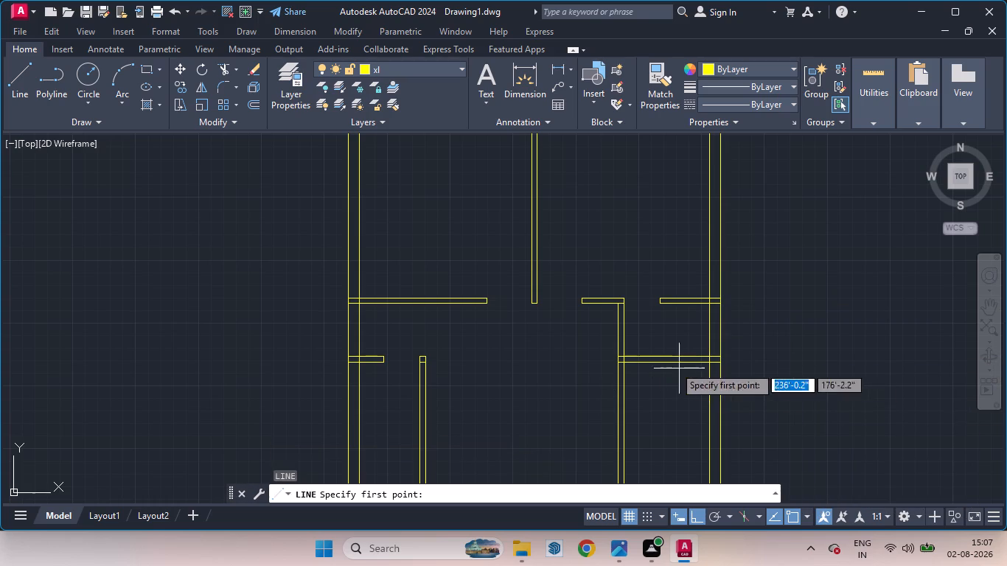
click(624, 365)
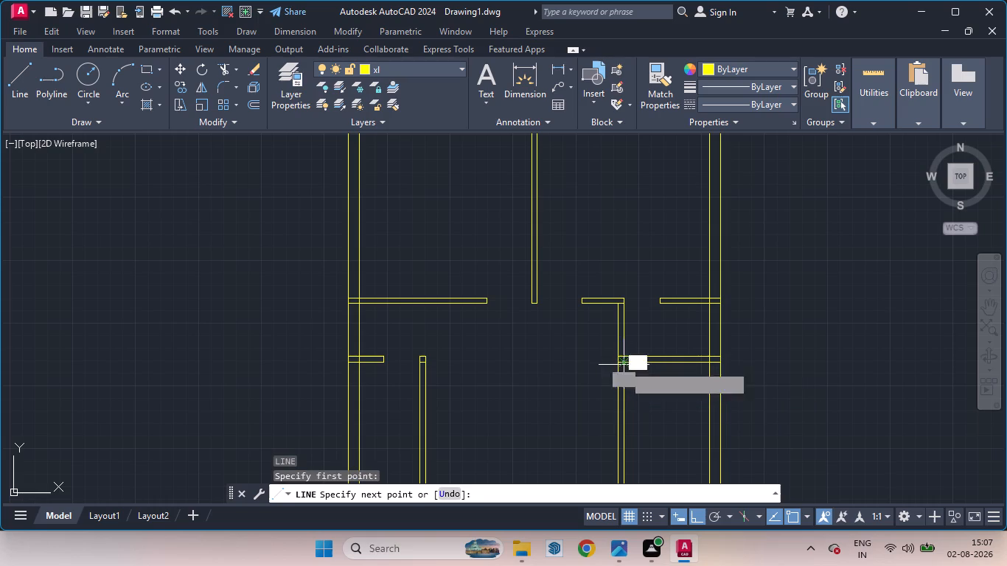
key(3)
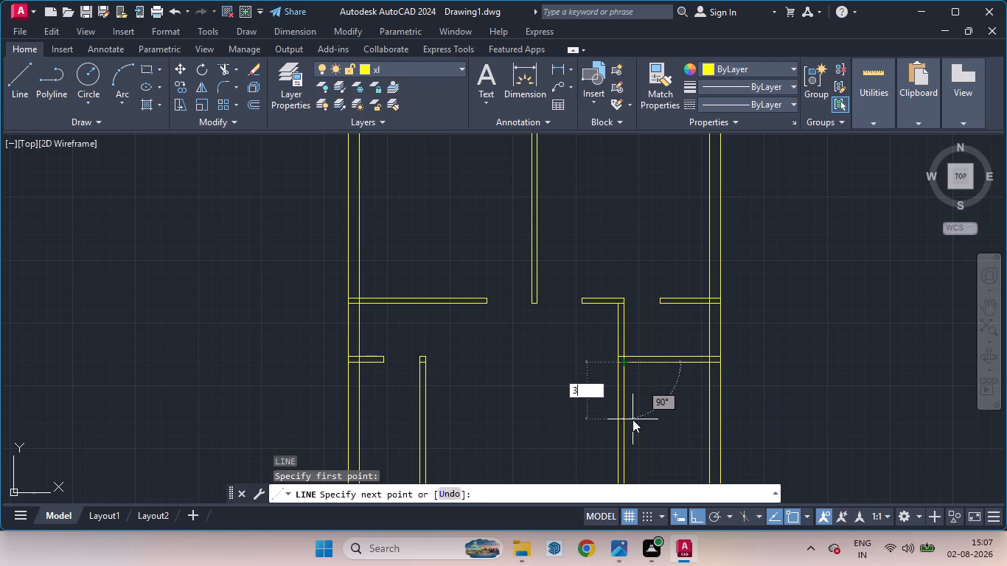
key(apostrophe)
key(Return)
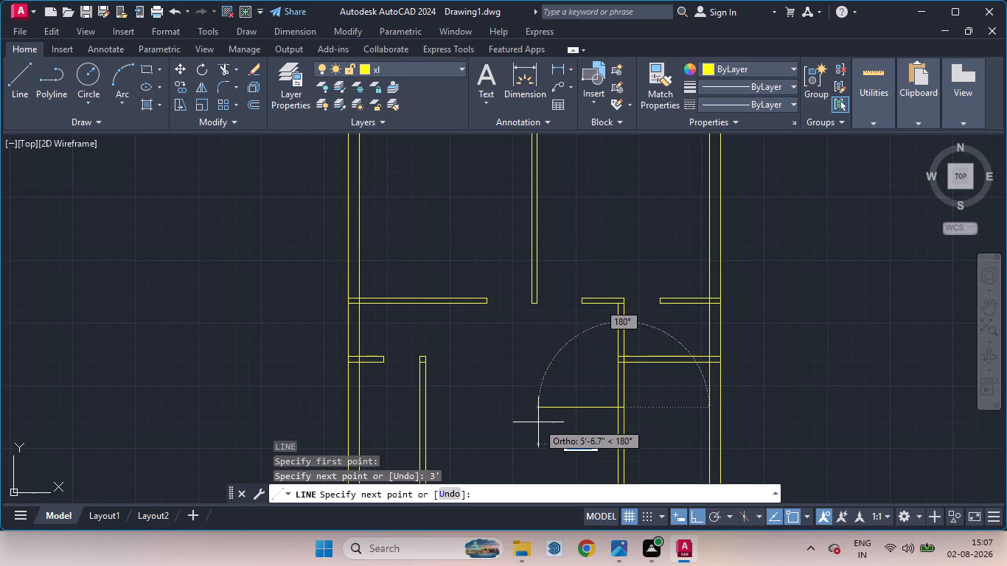
click(537, 422)
key(space)
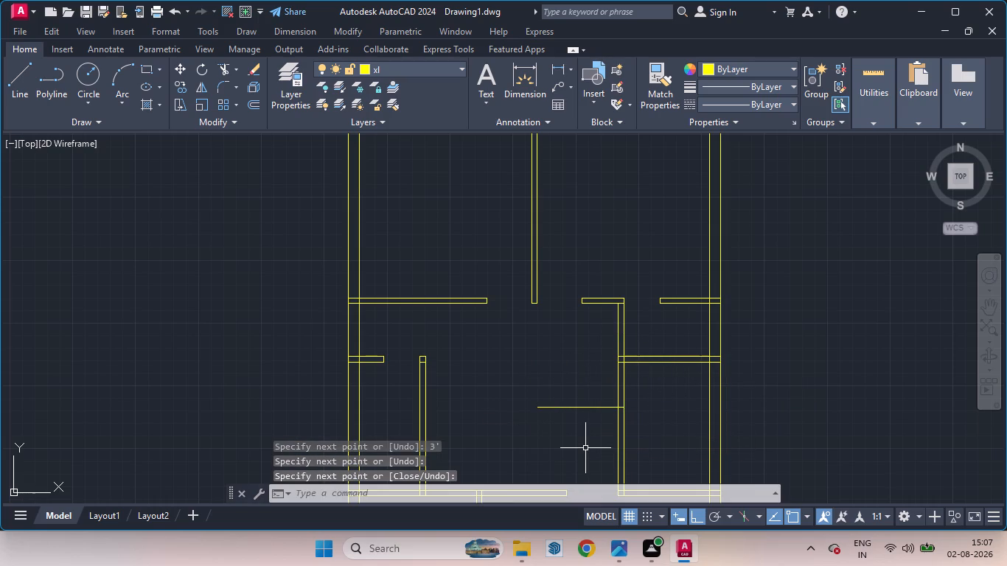
Trim both lines of the right small room's left wall between its top wall and the jamb, plus the jamb's excess outside the wall.
key(t)
key(r)
key(Return)
key(Return)
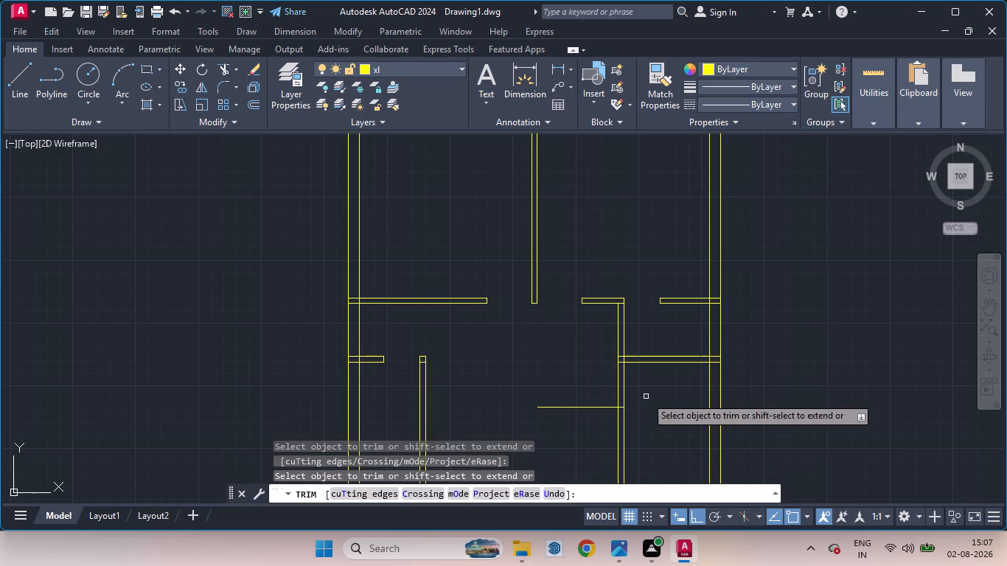
drag(649, 380, 562, 368)
drag(570, 376, 574, 452)
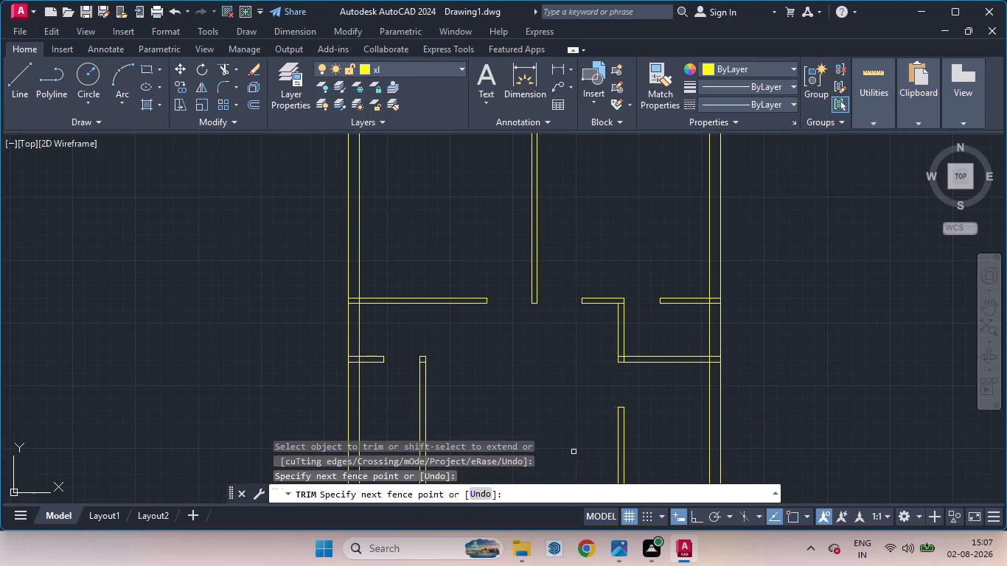
key(space)
Draw a line 3'5" downward from the lower vertical partition's top right corner, turning left across that partition as a door jamb.
scroll(682, 256, down, 3)
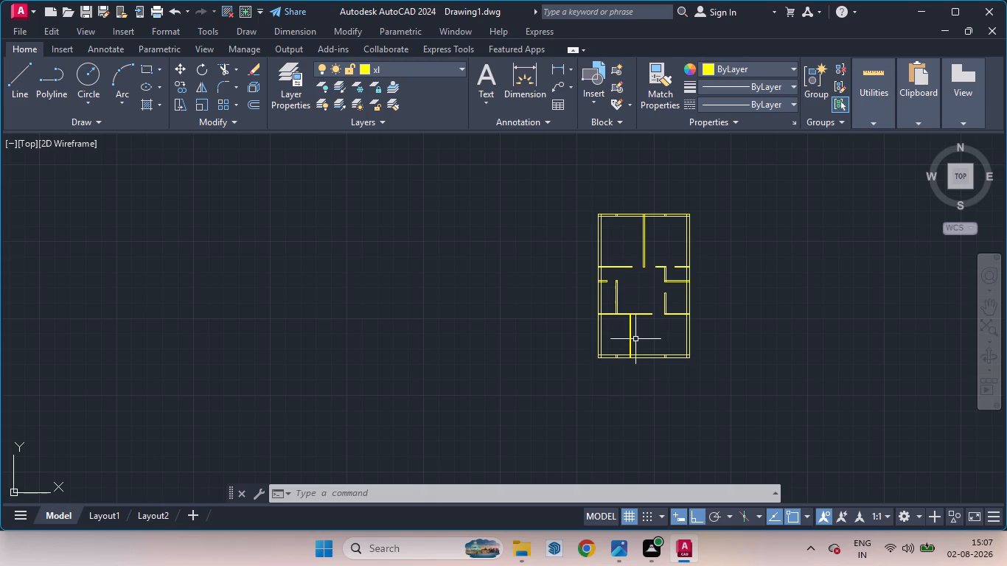
scroll(639, 349, up, 1)
middle_drag(633, 328, 560, 308)
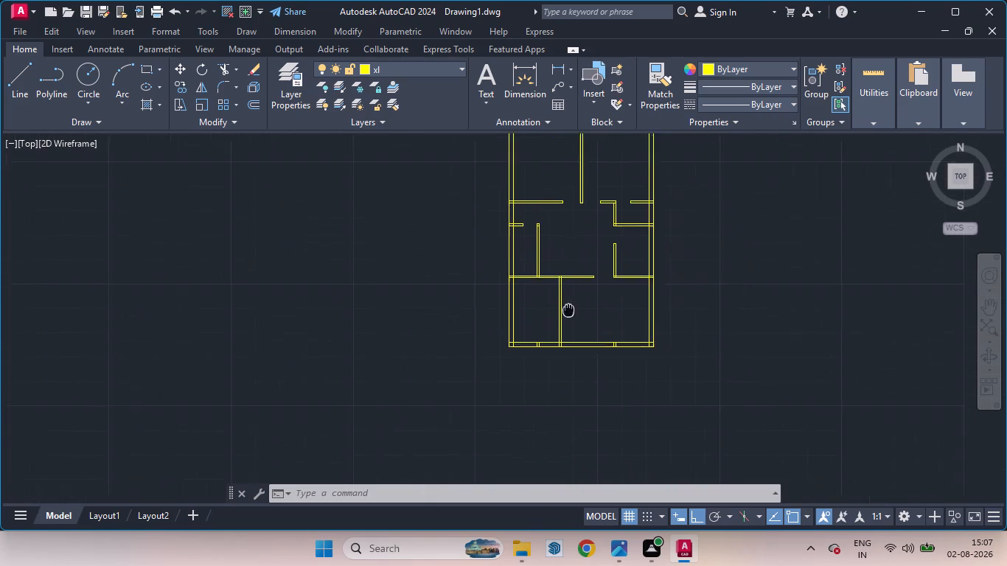
middle_drag(560, 308, 526, 344)
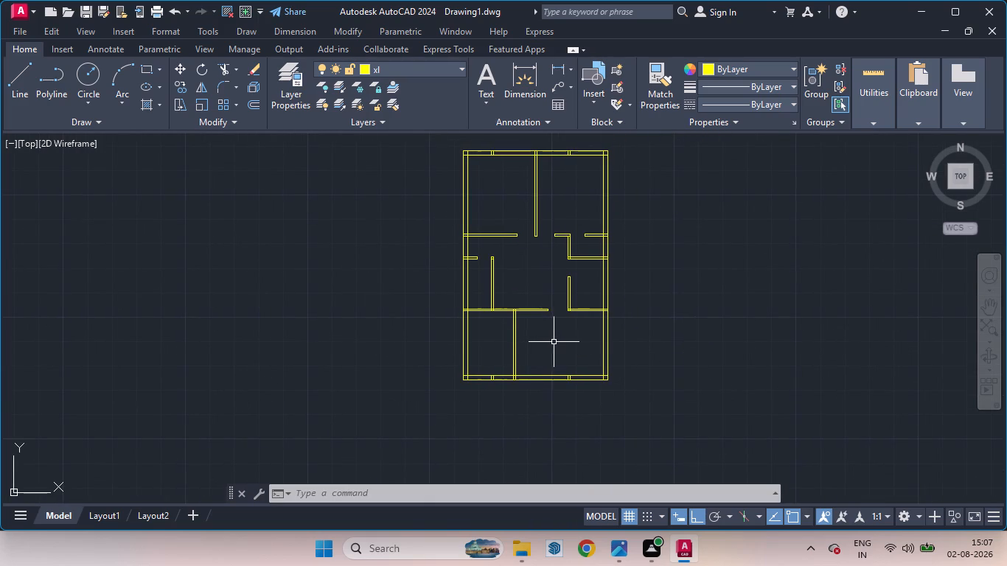
key(l)
key(Return)
scroll(512, 311, up, 5)
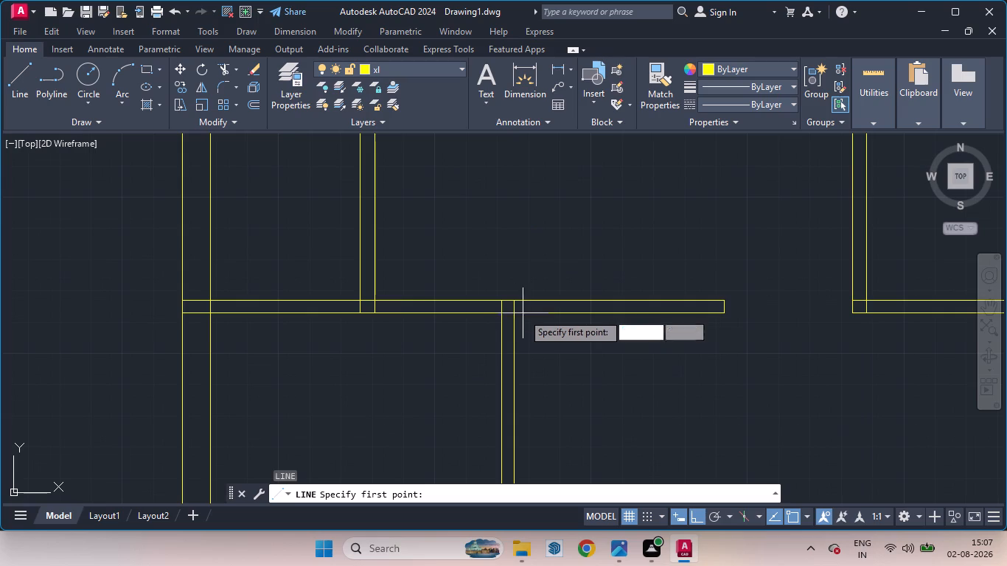
click(509, 318)
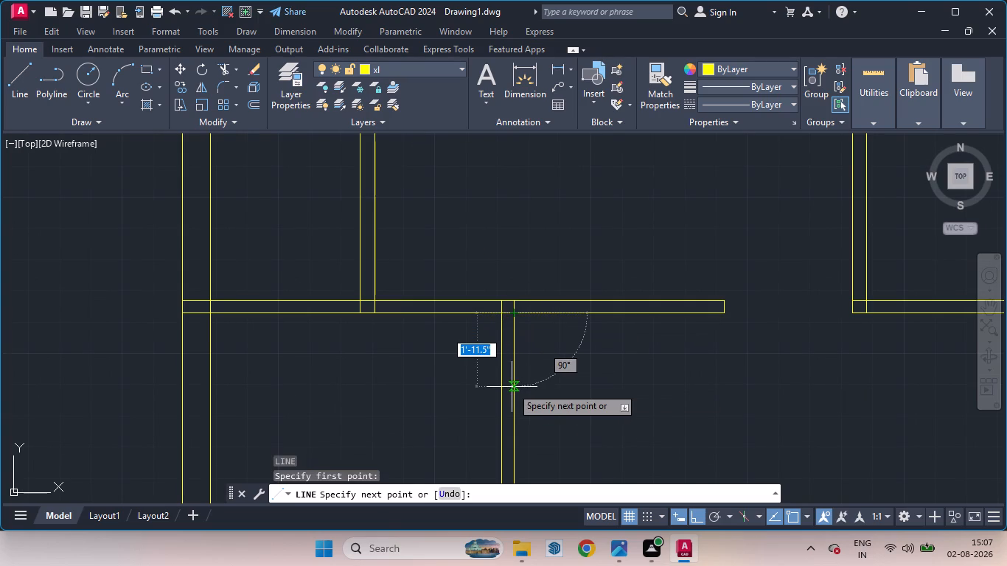
text(3')
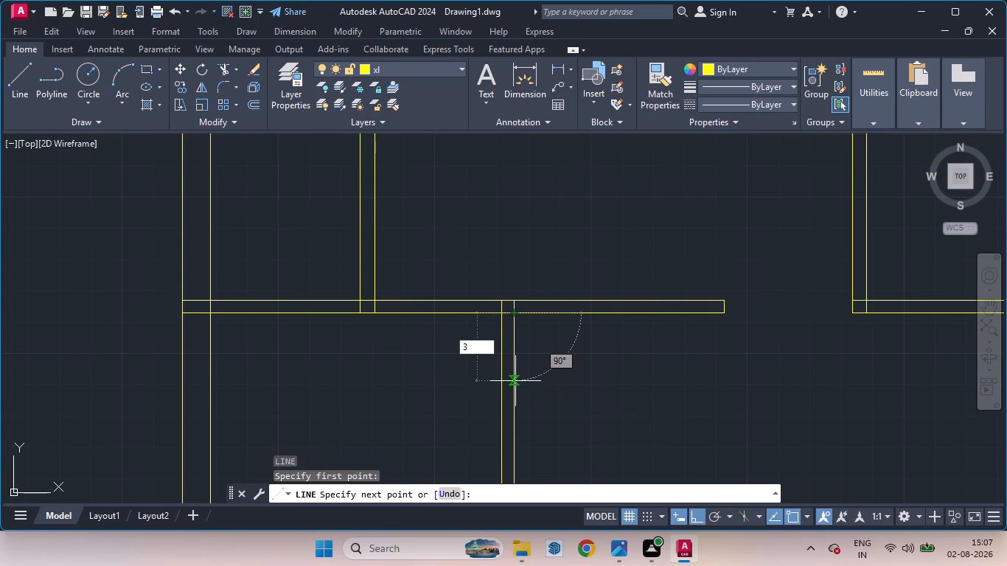
key(5)
key(Return)
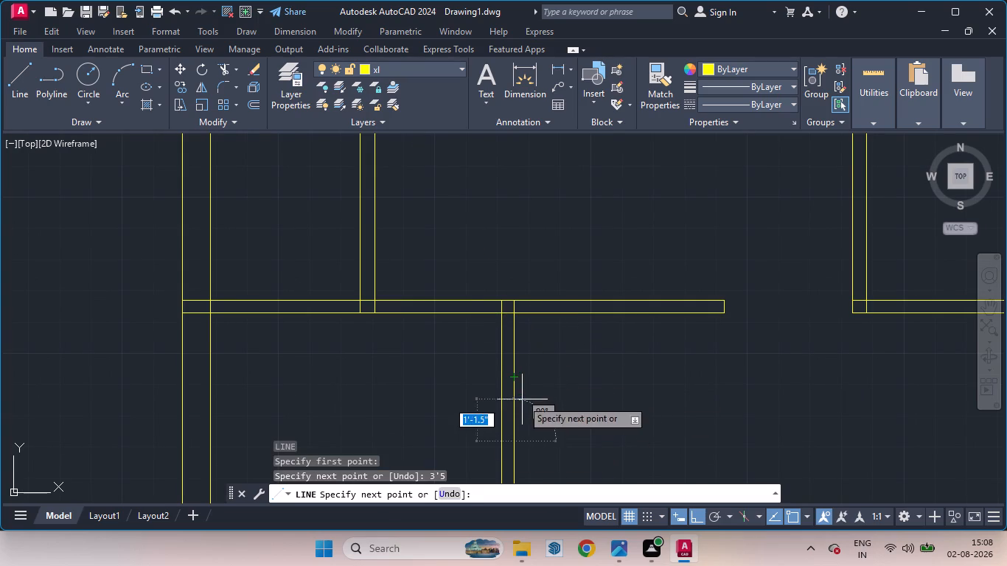
click(358, 394)
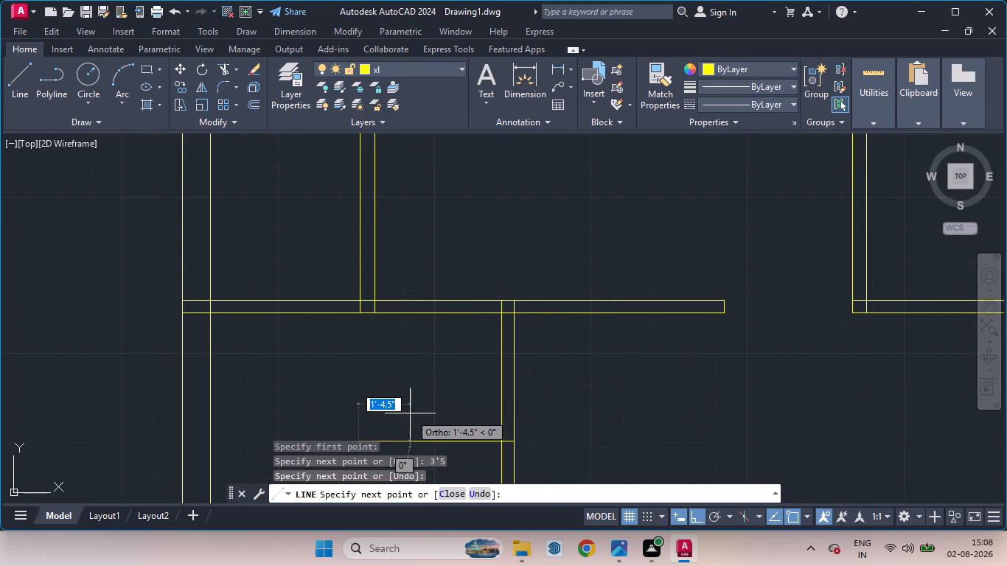
key(space)
Trim both lines of the lower vertical partition between the horizontal wall and the jamb, plus the jamb's excess to the left.
text(tr)
key(Return)
key(Return)
drag(573, 393, 422, 377)
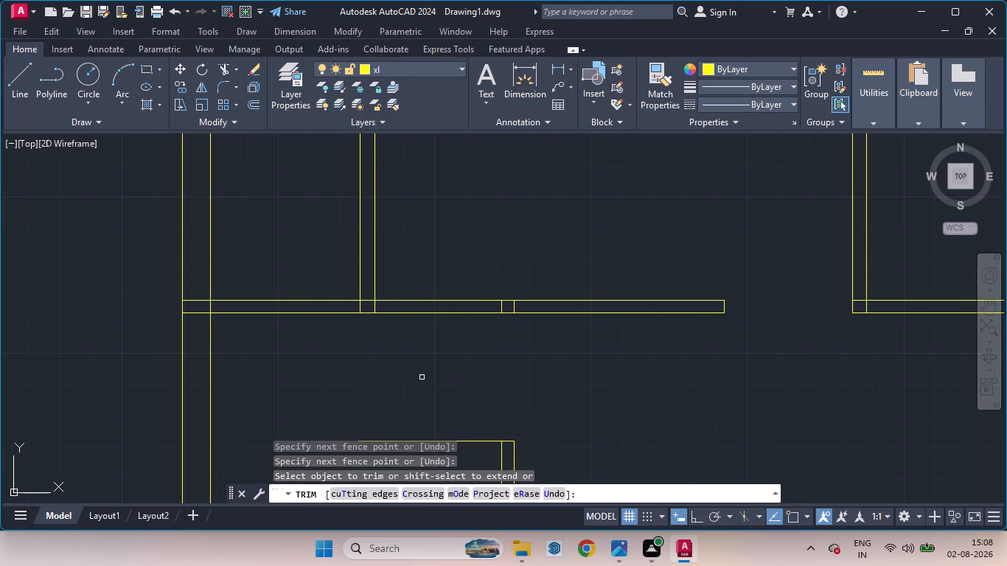
scroll(480, 385, down, 3)
drag(466, 372, 477, 436)
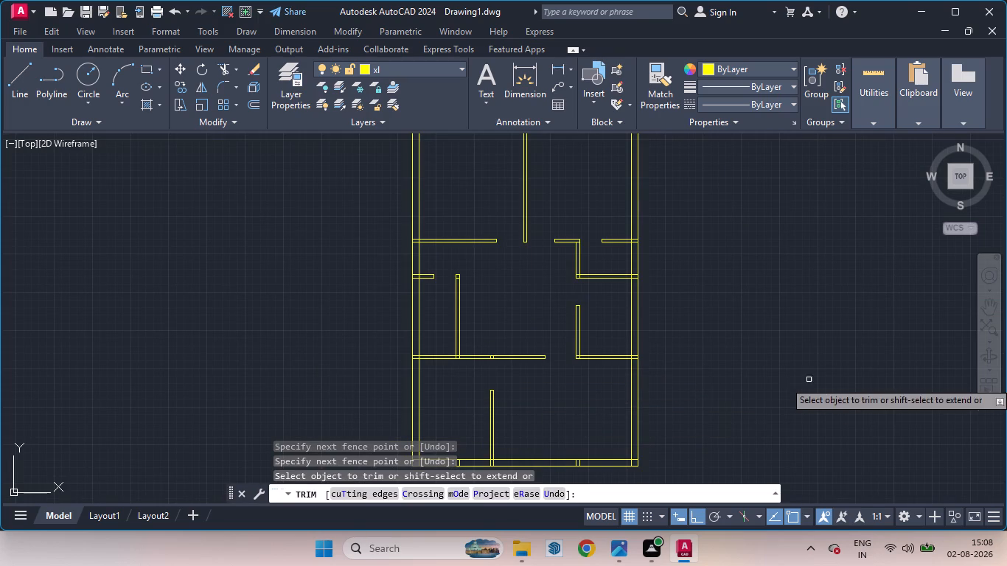
key(space)
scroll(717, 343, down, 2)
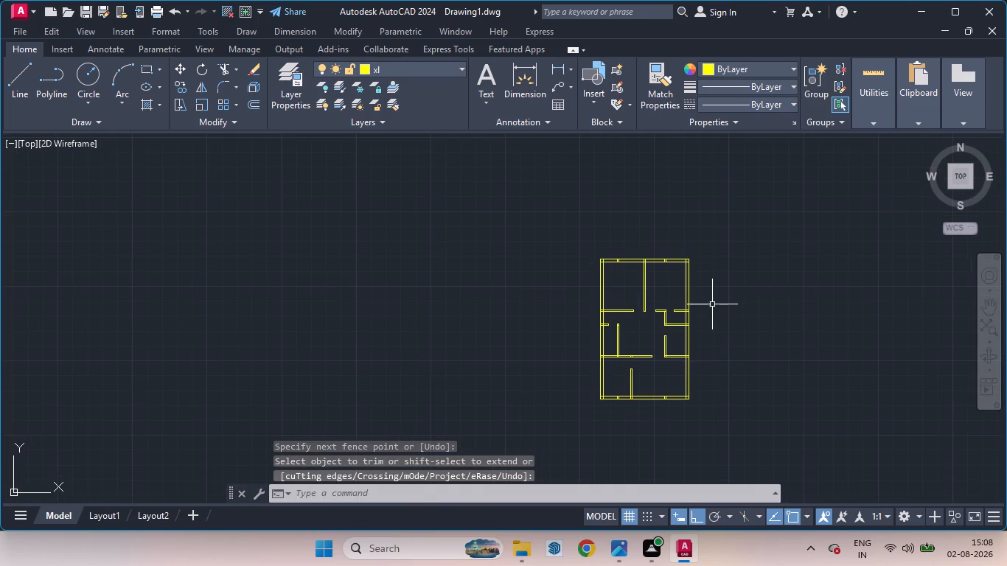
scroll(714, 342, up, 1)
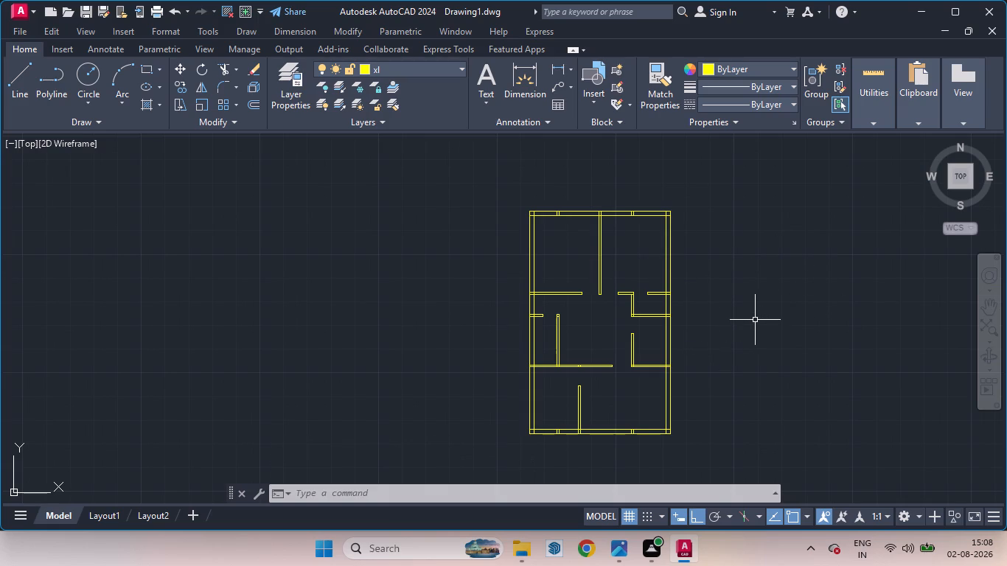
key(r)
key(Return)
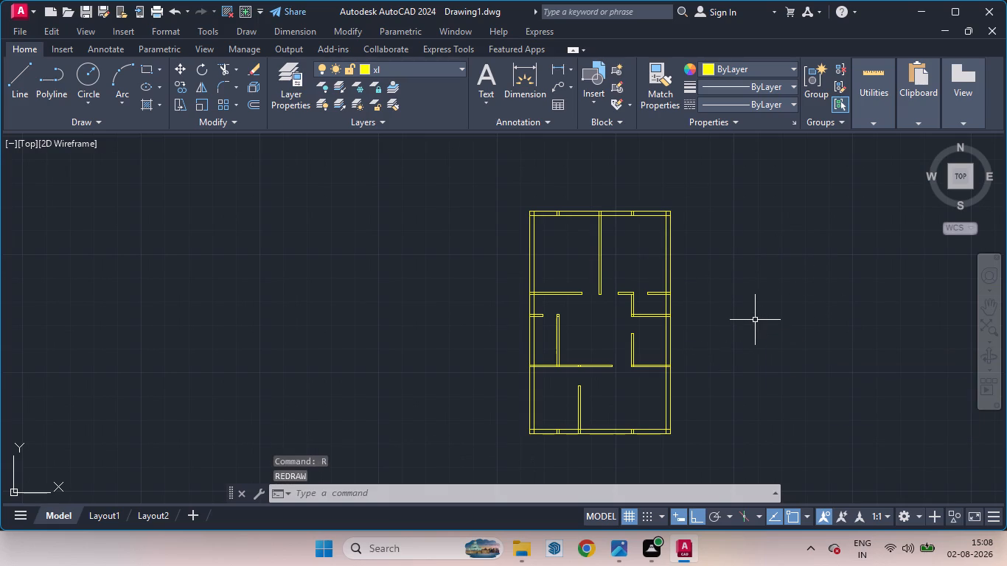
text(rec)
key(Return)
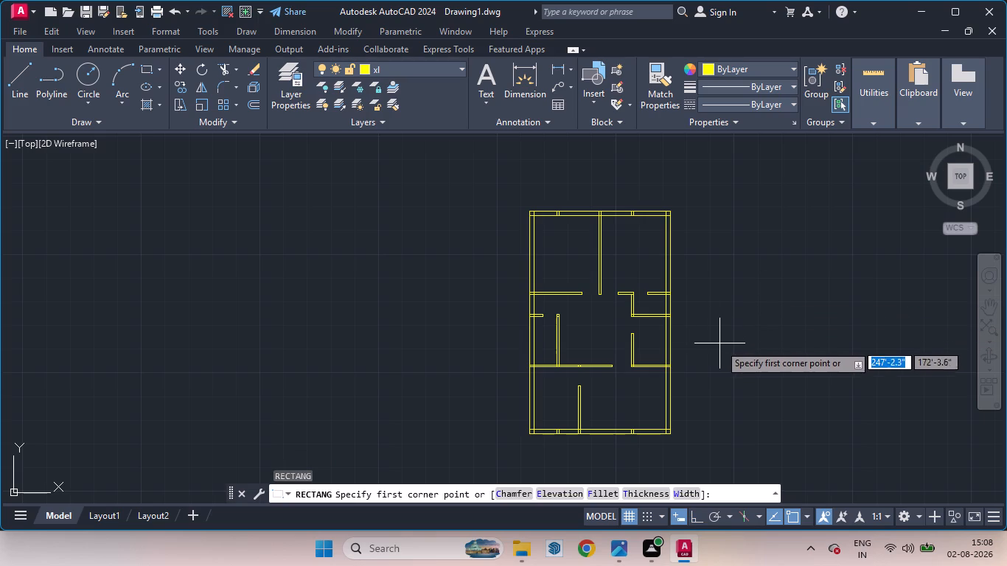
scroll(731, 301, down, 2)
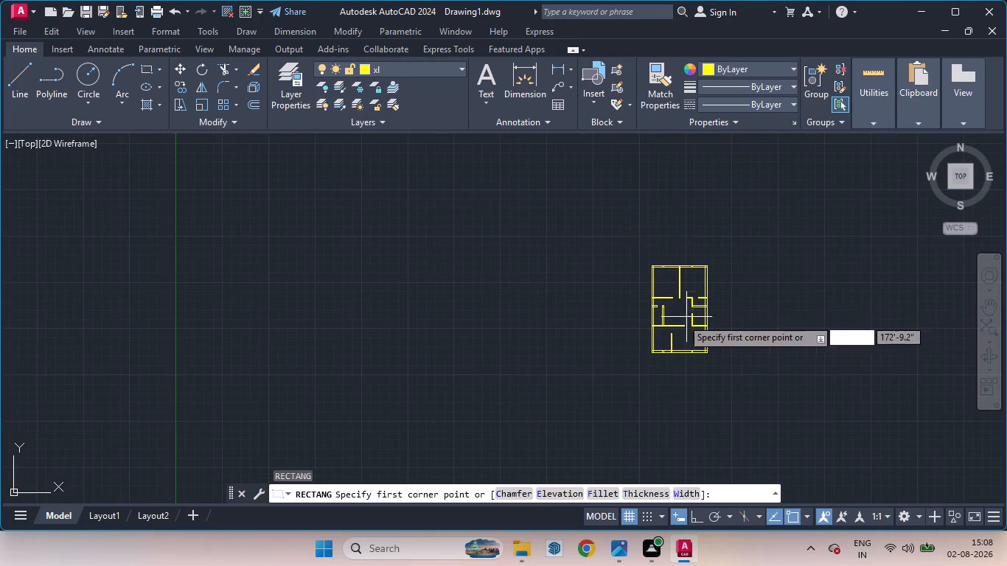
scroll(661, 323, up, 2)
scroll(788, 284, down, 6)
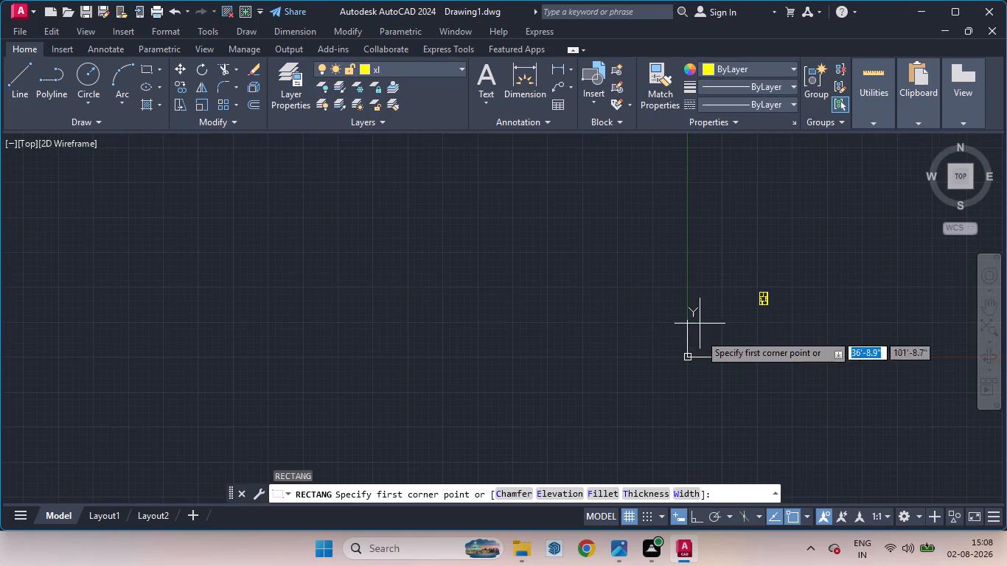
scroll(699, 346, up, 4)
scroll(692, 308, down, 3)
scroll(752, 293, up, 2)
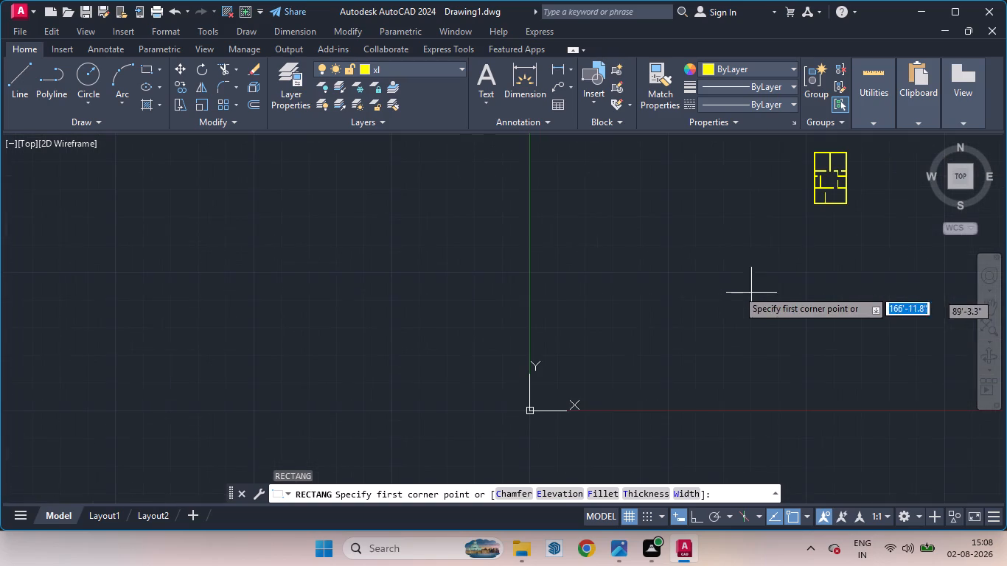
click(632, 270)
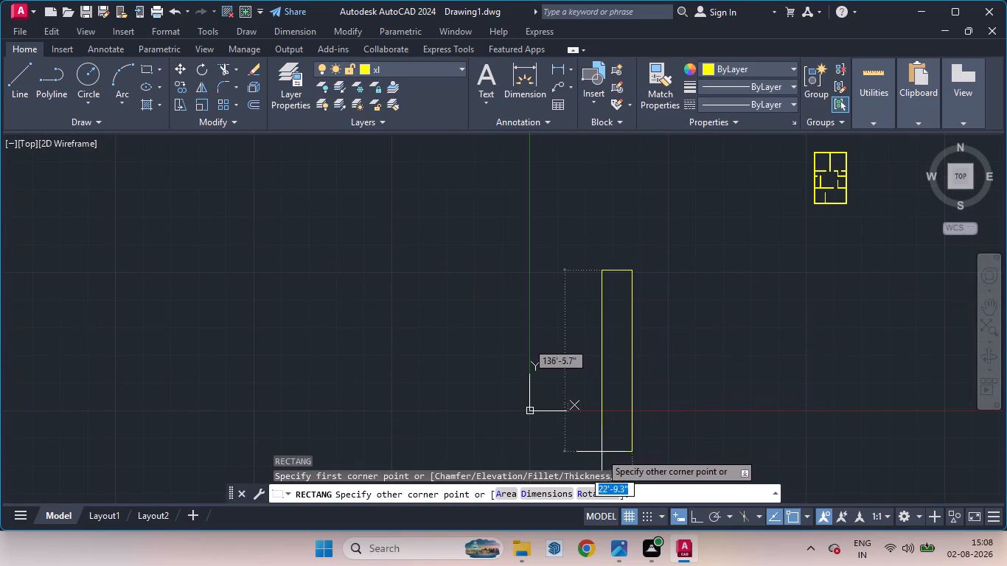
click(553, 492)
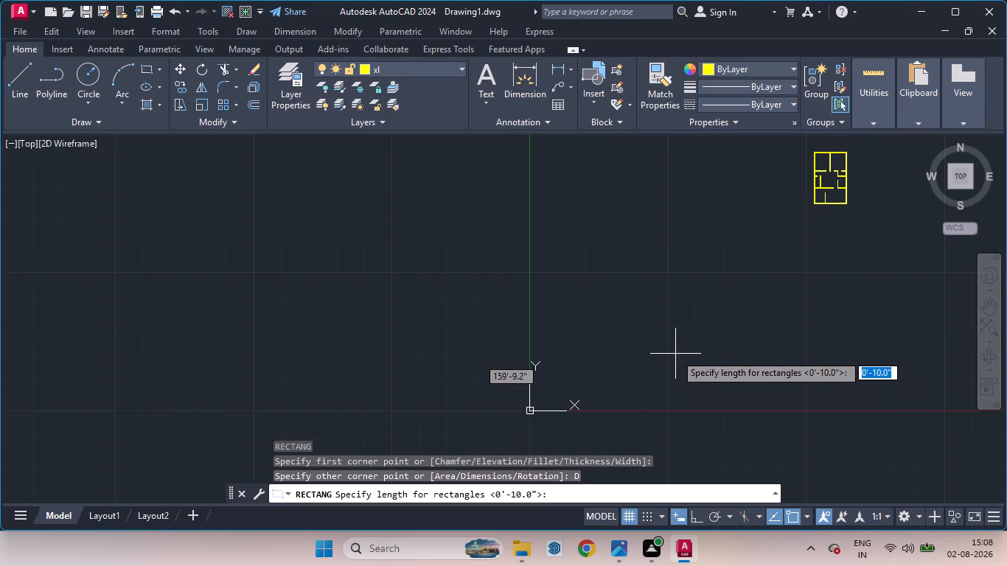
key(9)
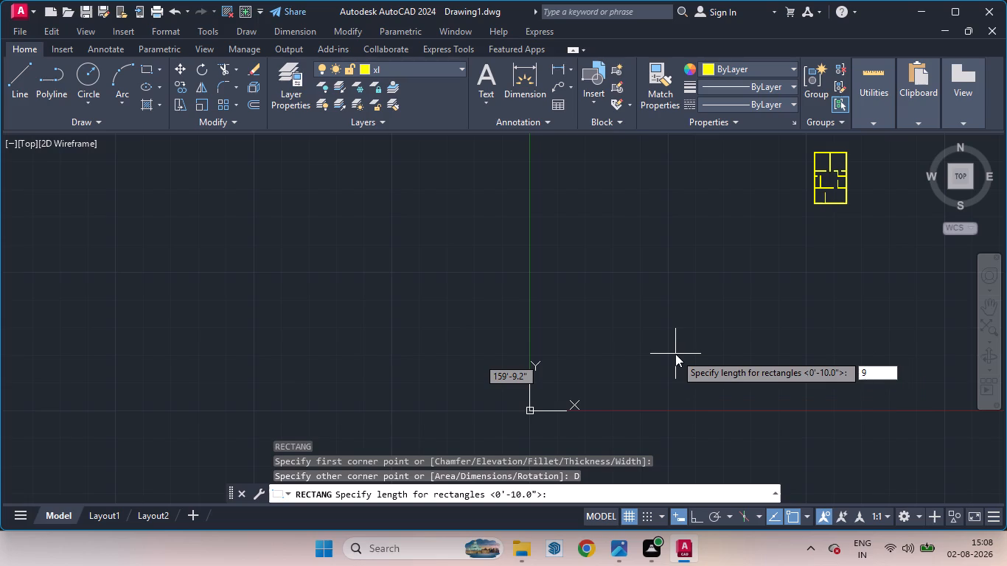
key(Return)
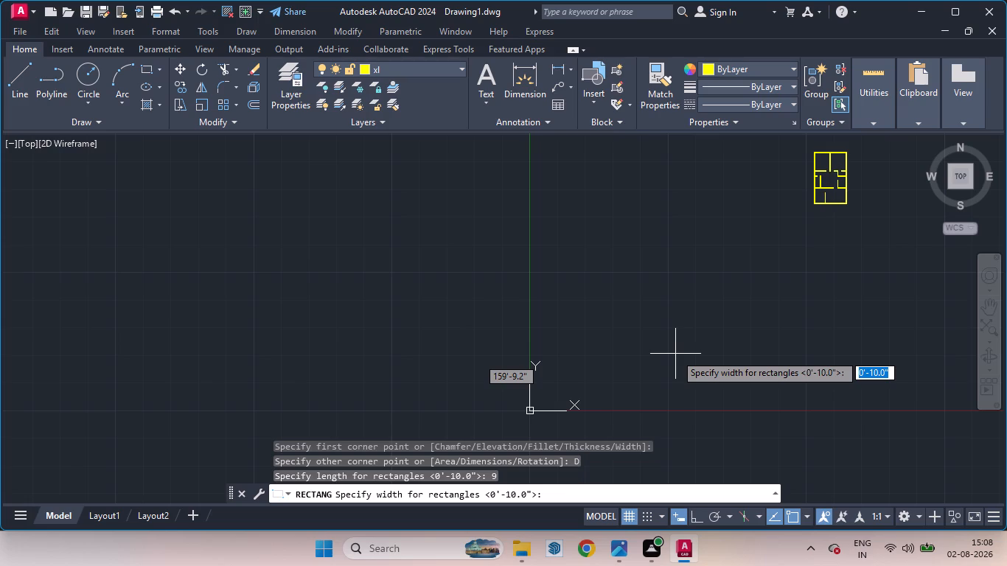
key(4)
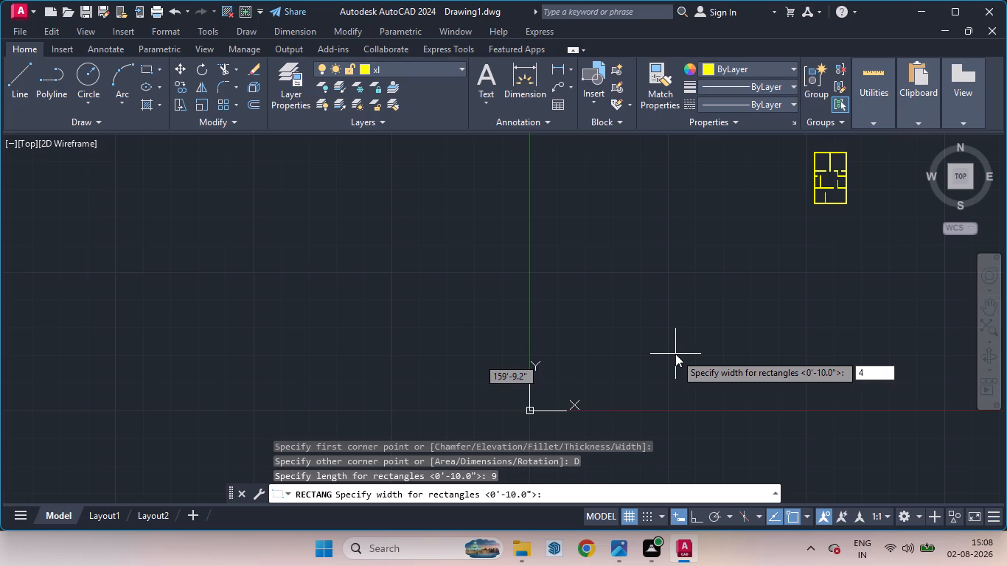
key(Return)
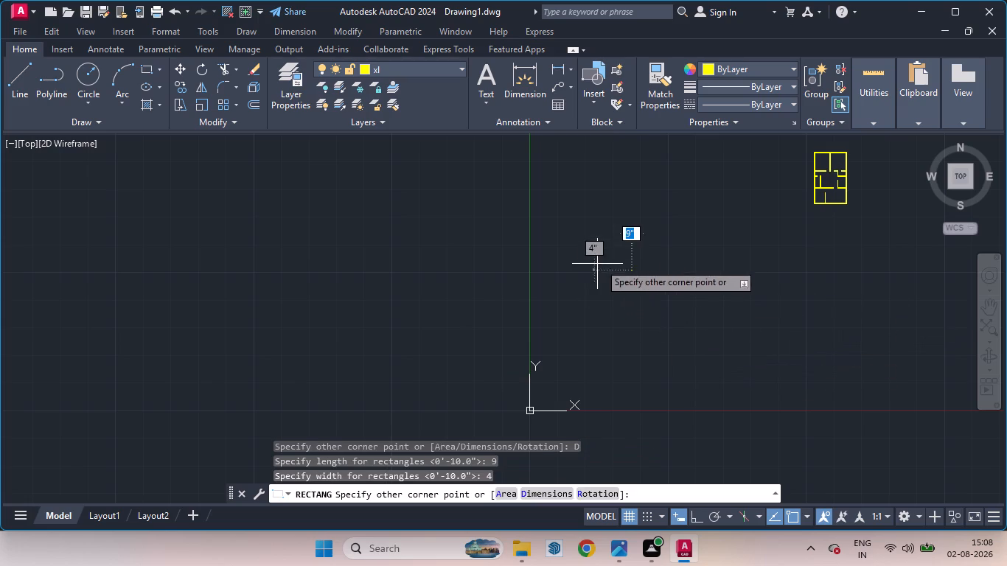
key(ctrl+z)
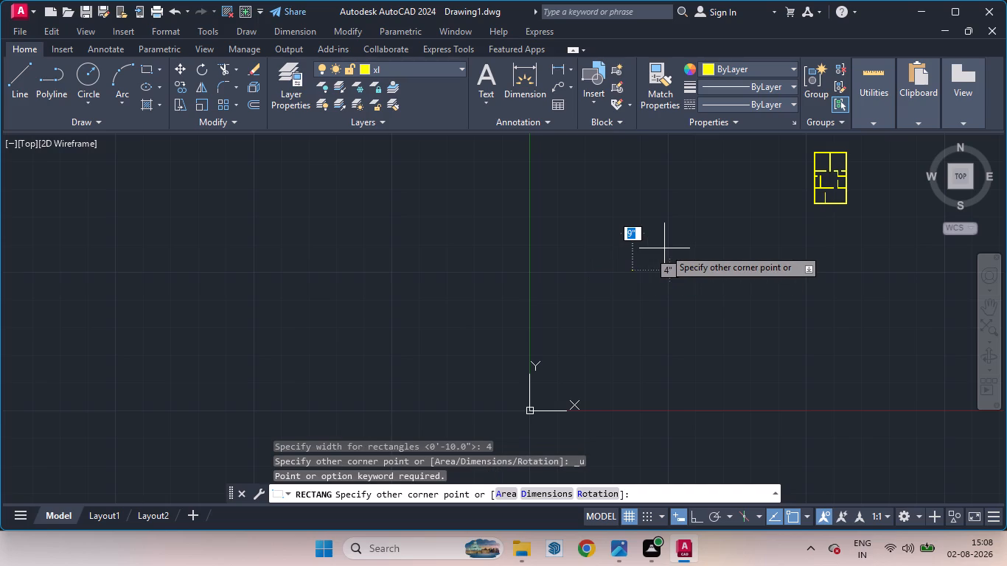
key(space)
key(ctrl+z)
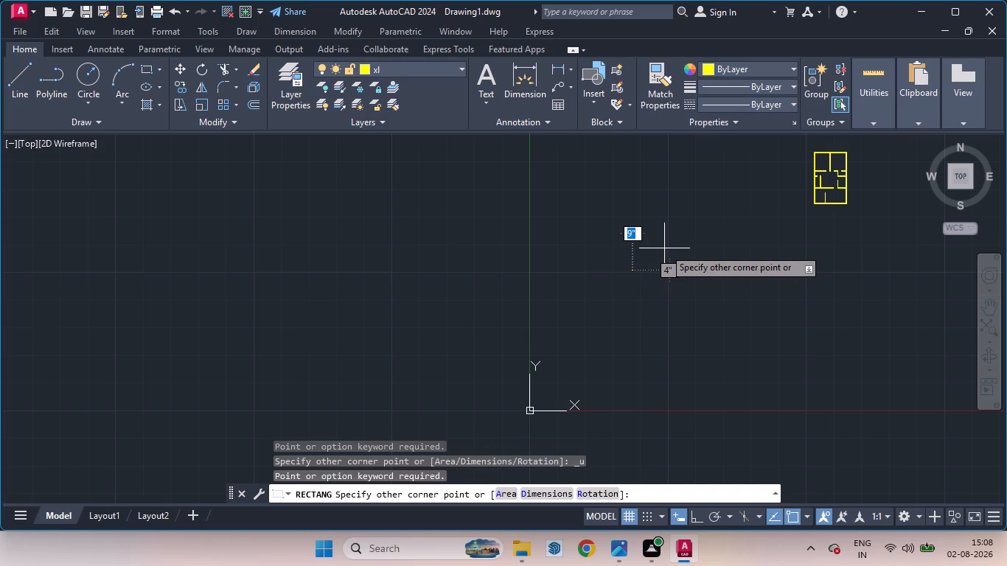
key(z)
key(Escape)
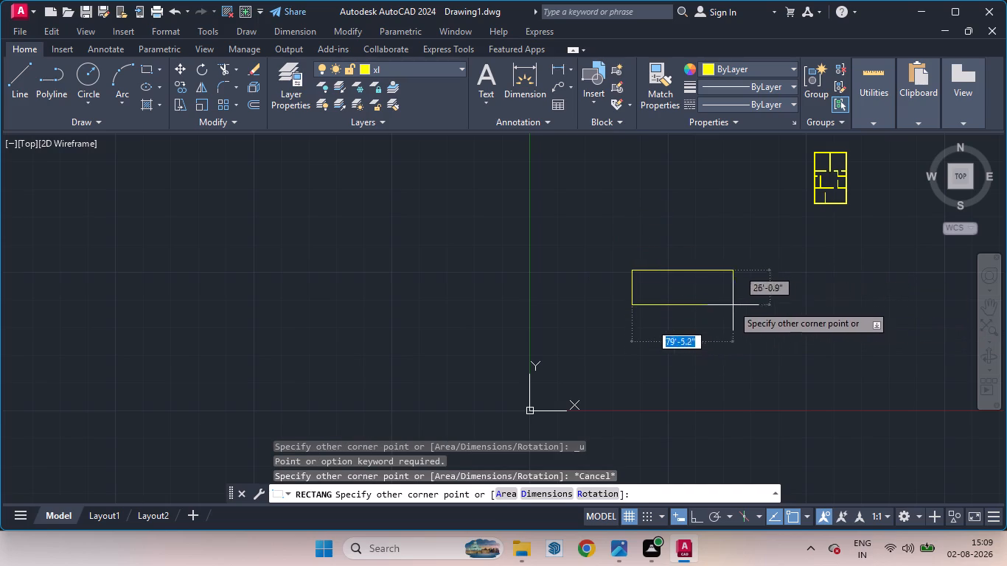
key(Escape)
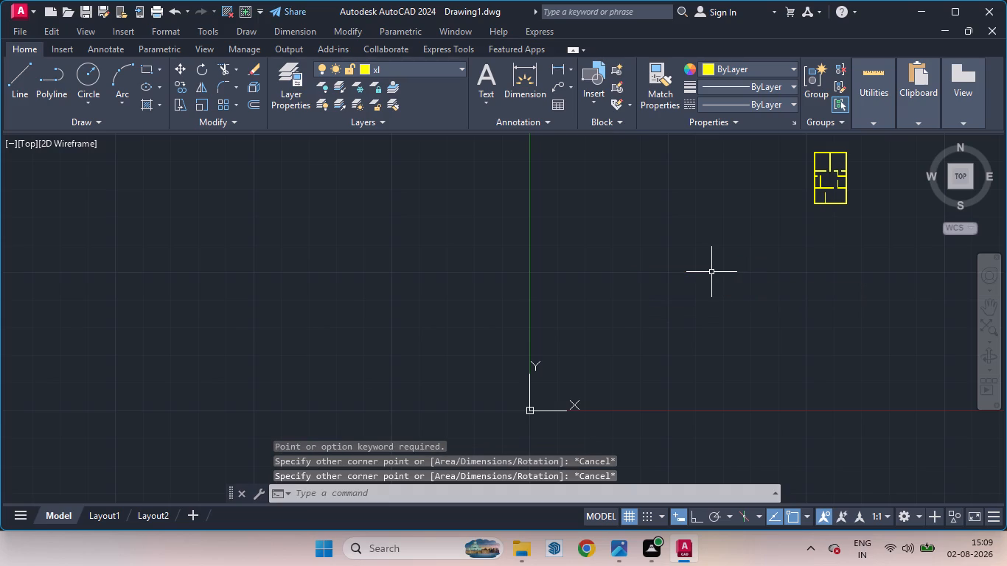
Draw a rectangle 9" long and 4' wide in the empty space outside the floor plan, using the Dimensions option.
text(rec)
key(Return)
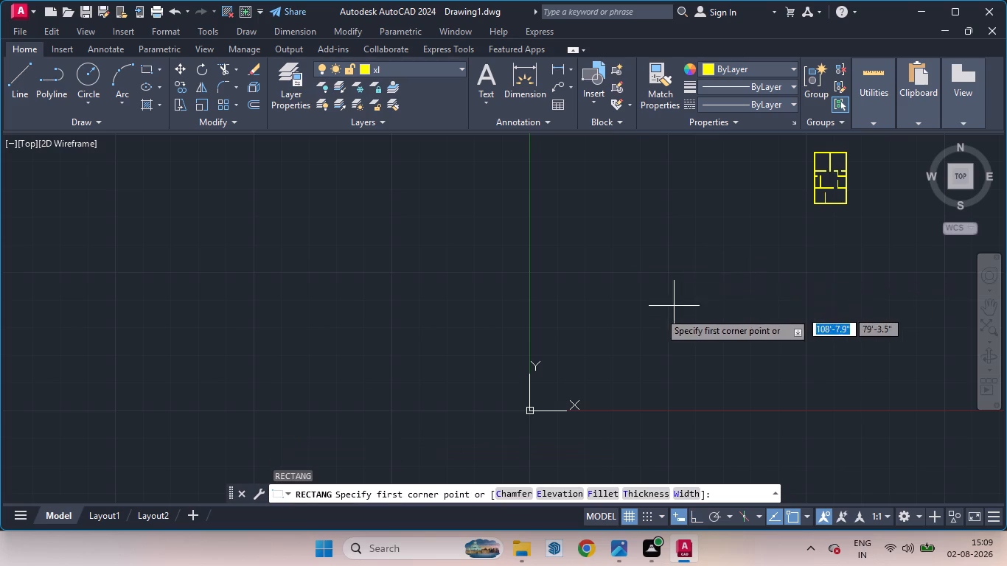
click(580, 307)
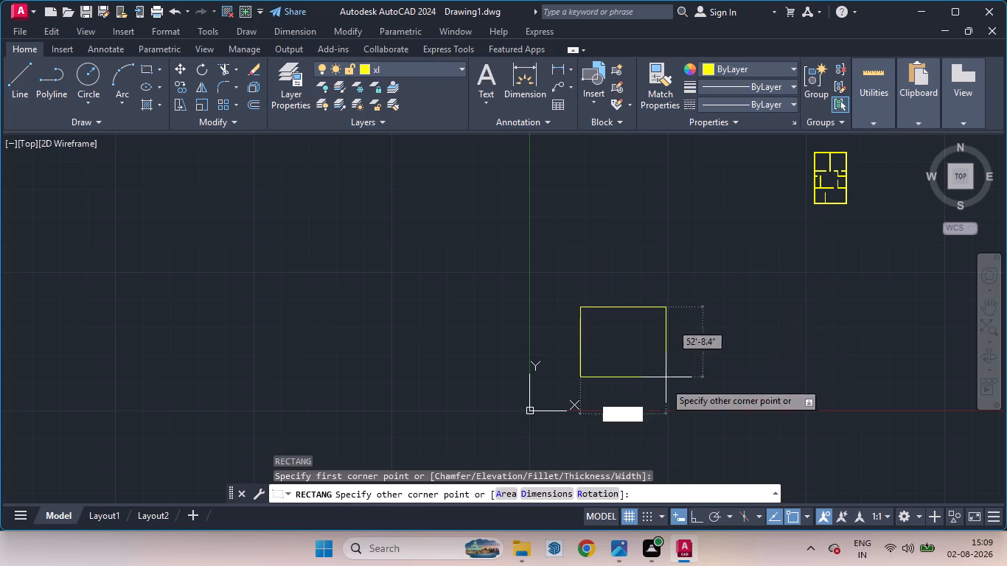
click(553, 495)
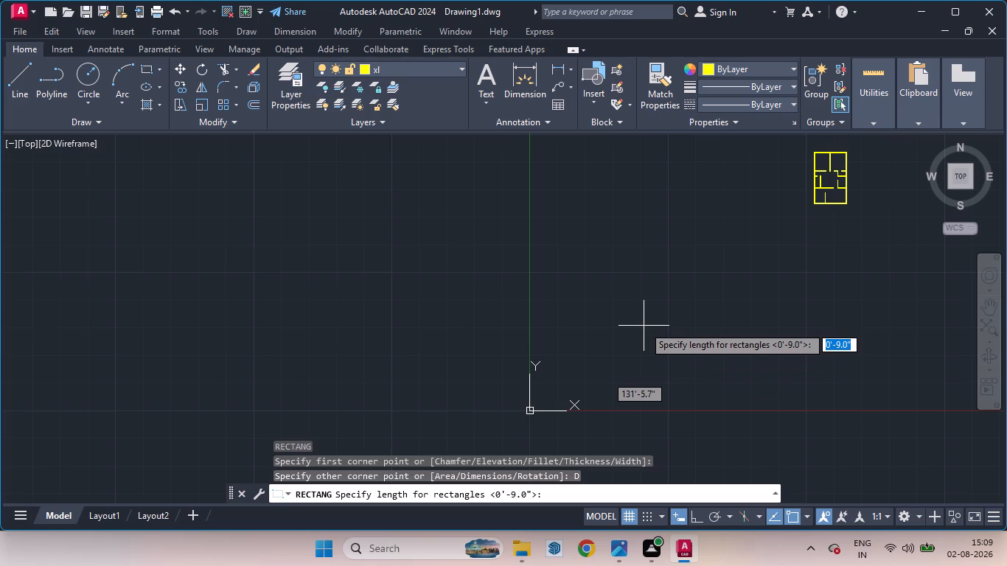
key(9)
key(Return)
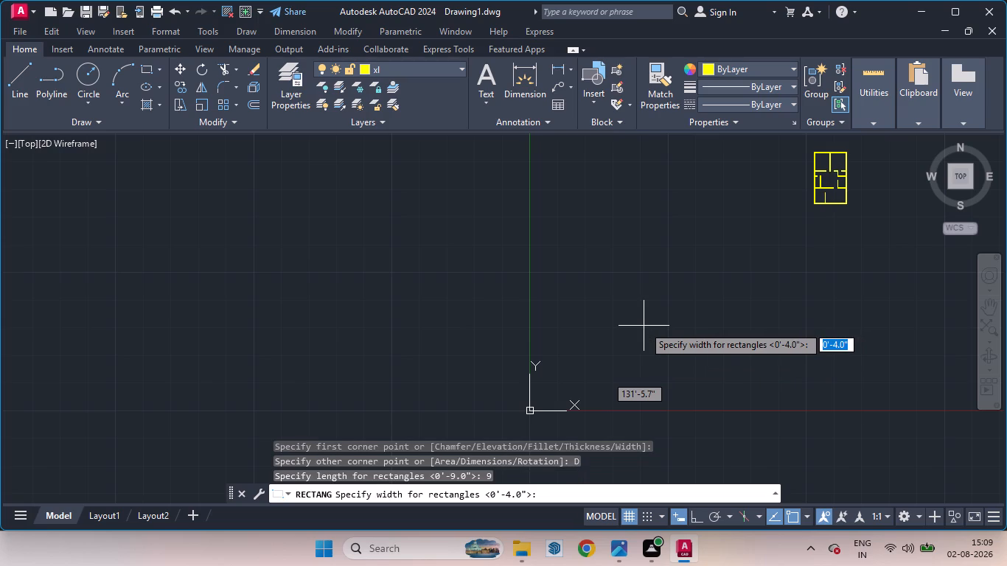
key(4)
key(apostrophe)
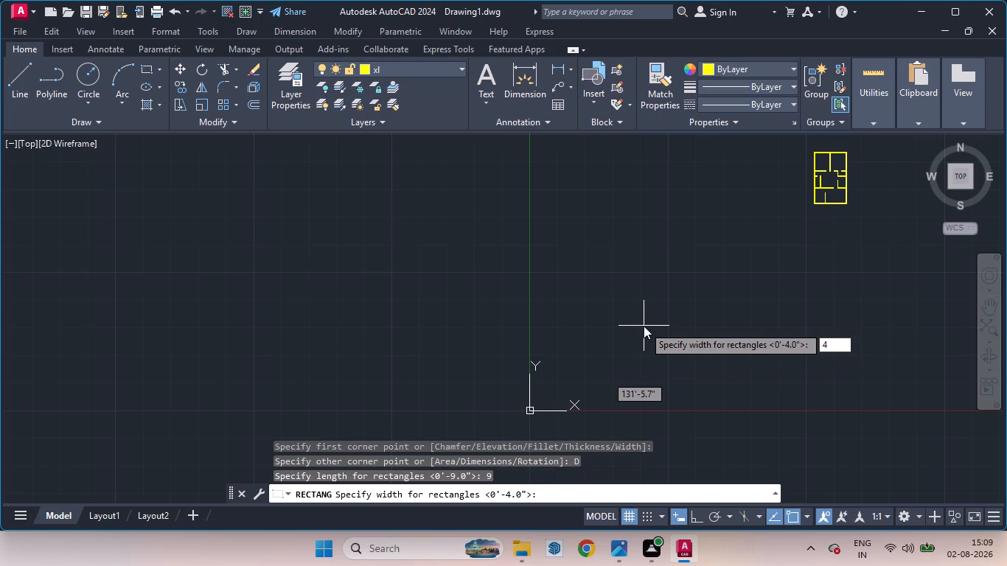
key(Return)
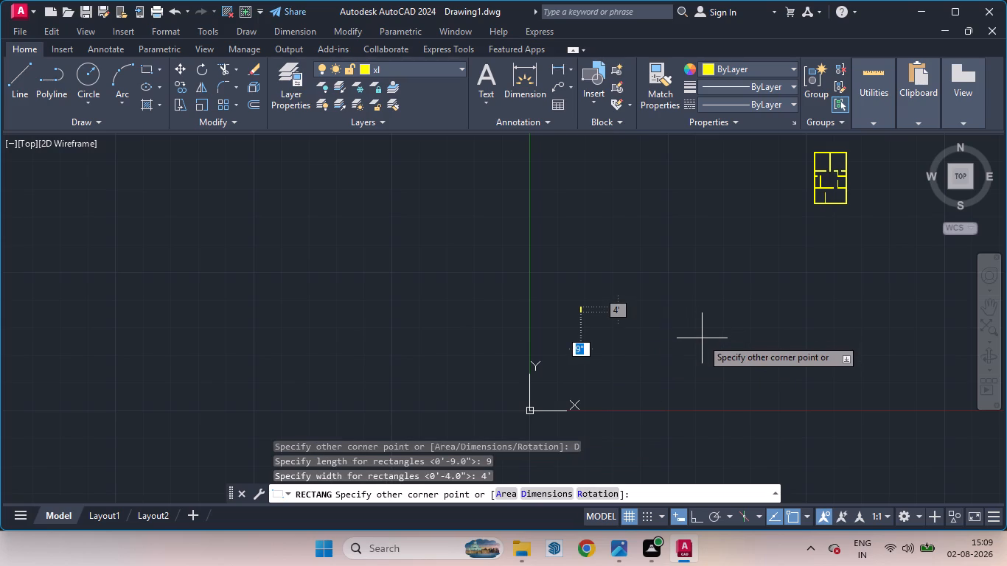
key(space)
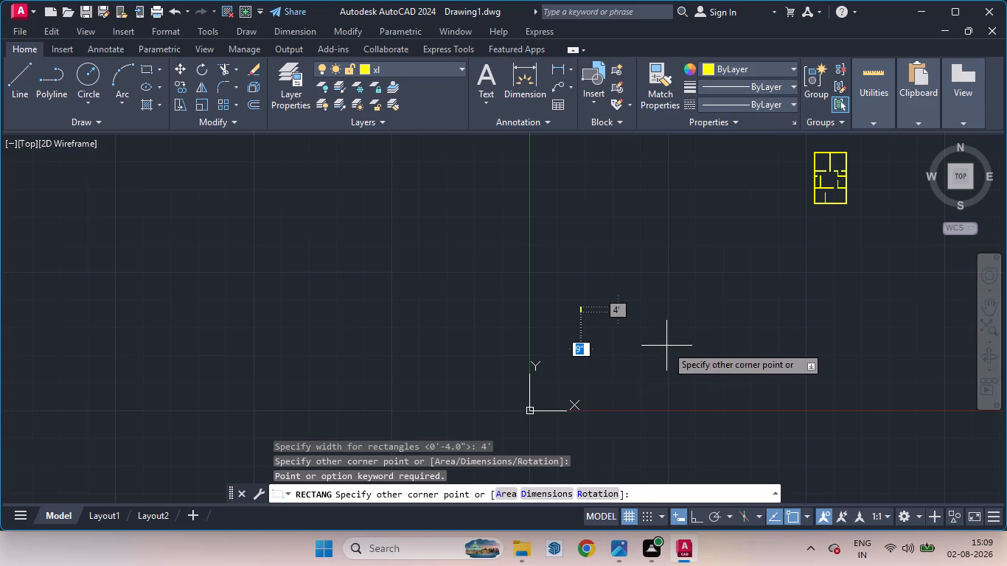
key(space)
click(672, 343)
Rotate the 9" by 4' rectangle 90° counterclockwise about its lower right corner so it lies horizontally.
scroll(576, 312, up, 1)
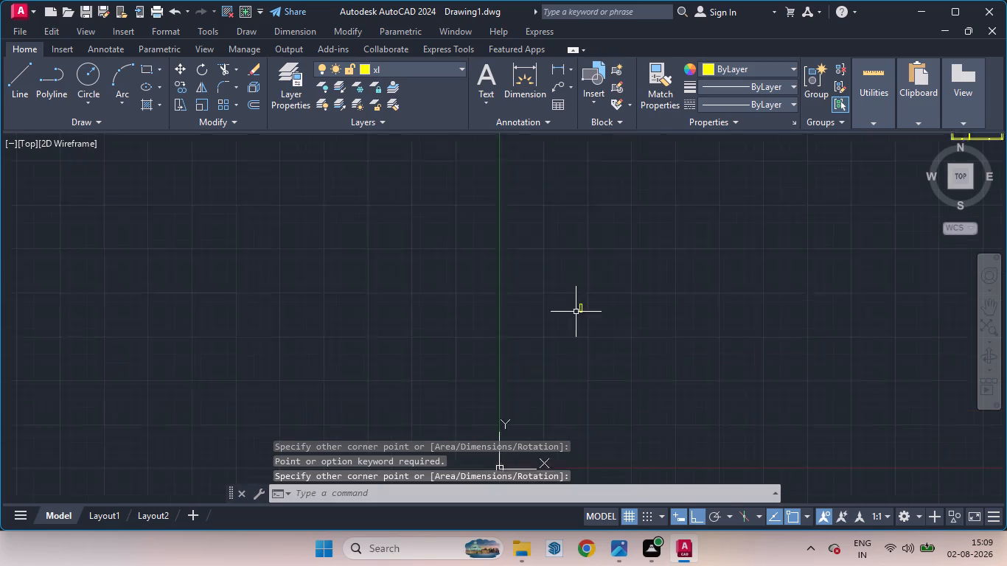
scroll(576, 312, up, 6)
scroll(597, 314, down, 3)
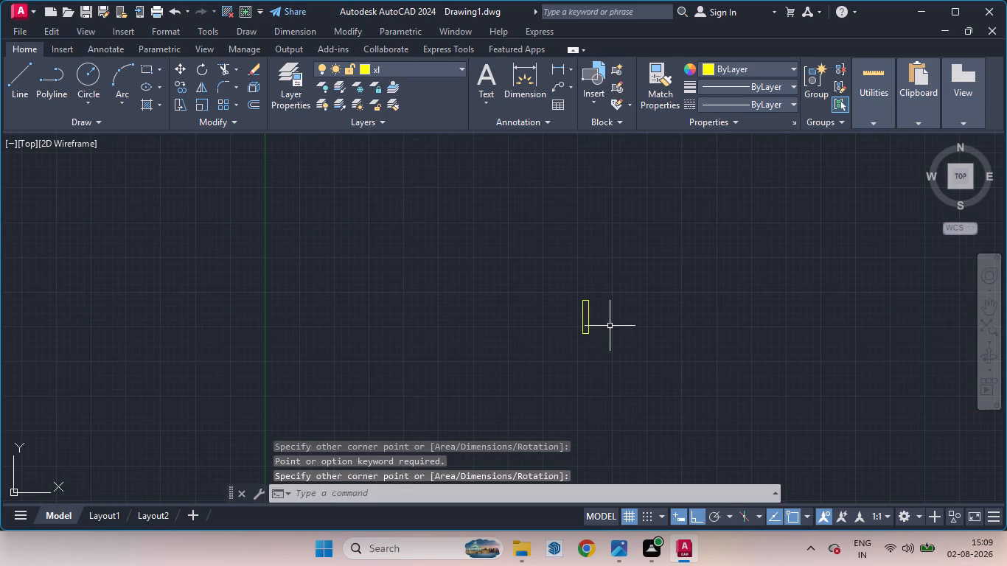
scroll(610, 326, down, 2)
scroll(604, 330, up, 4)
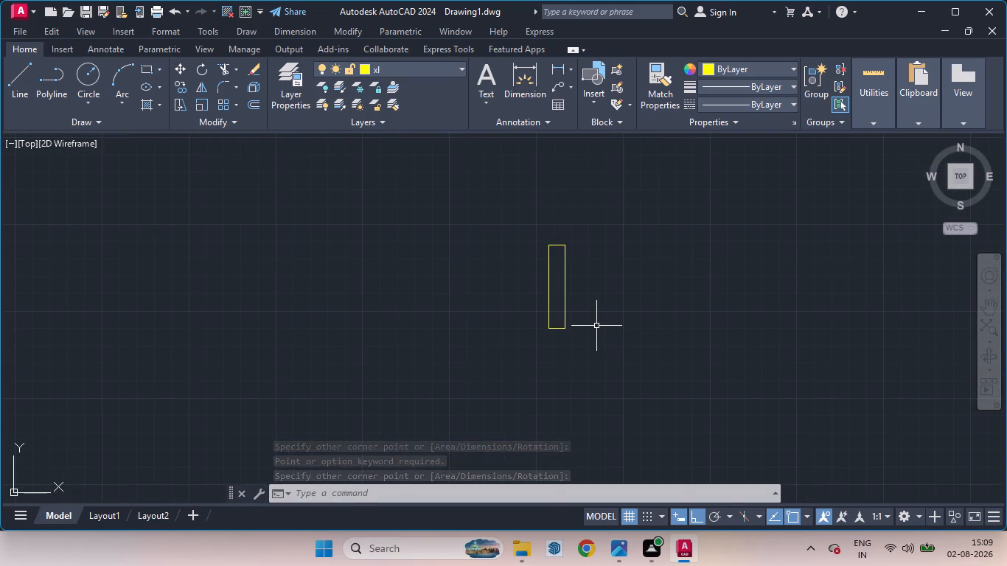
drag(596, 354, 557, 277)
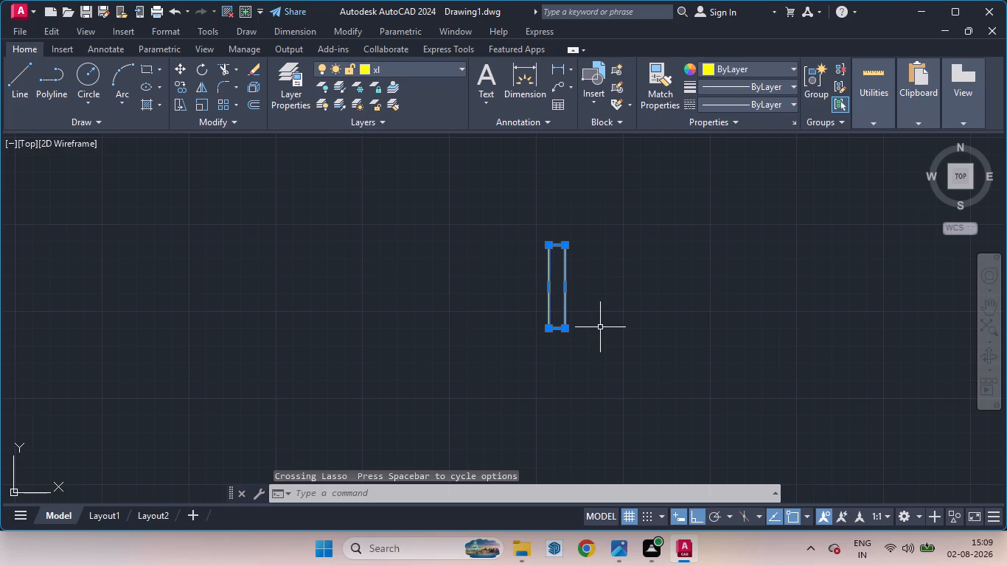
key(r)
key(o)
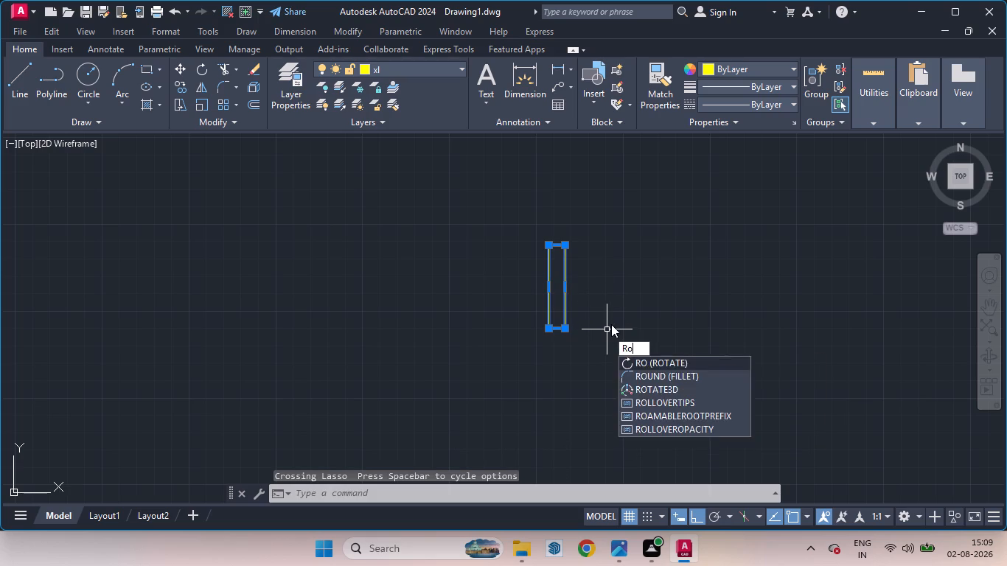
key(Return)
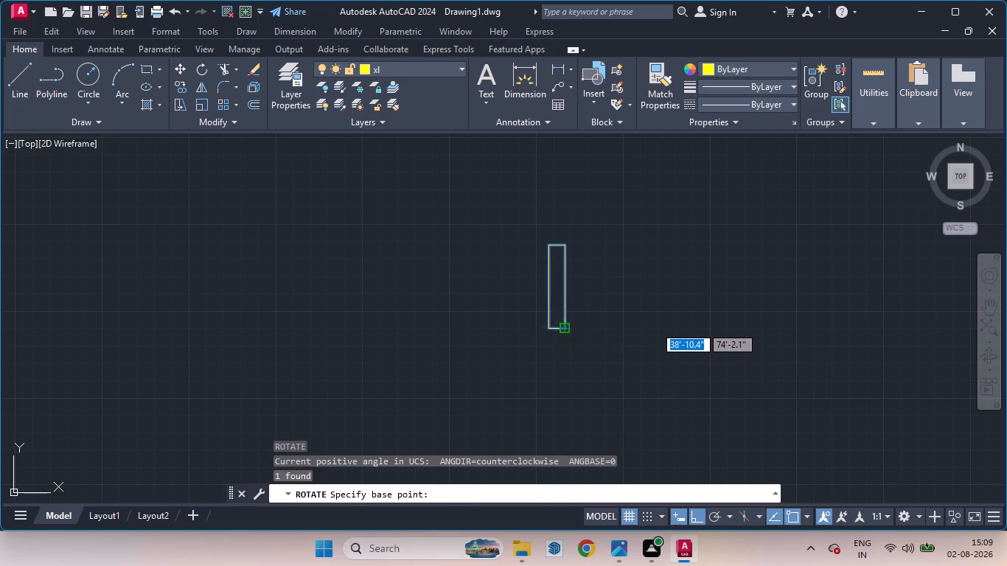
click(567, 326)
click(560, 259)
key(space)
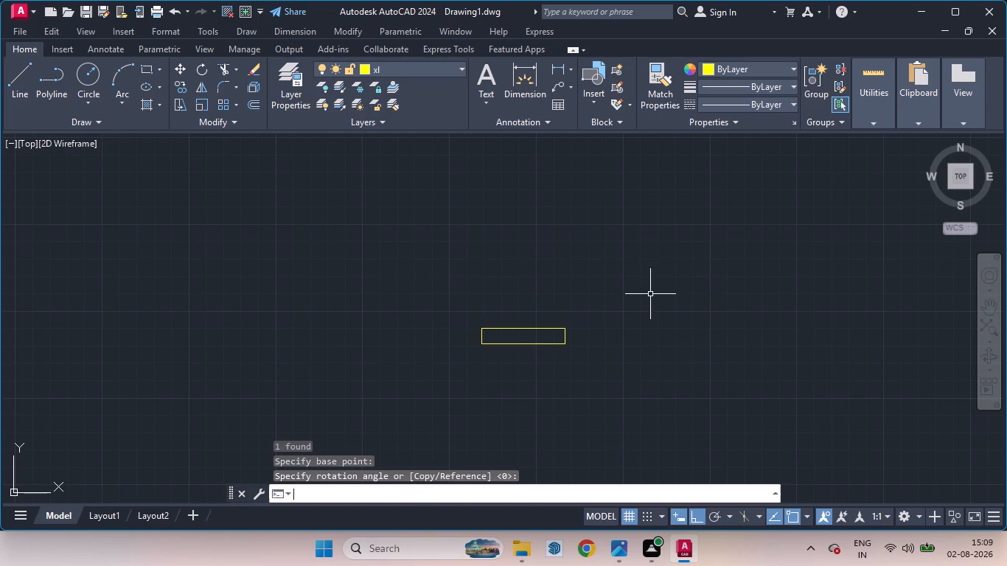
key(space)
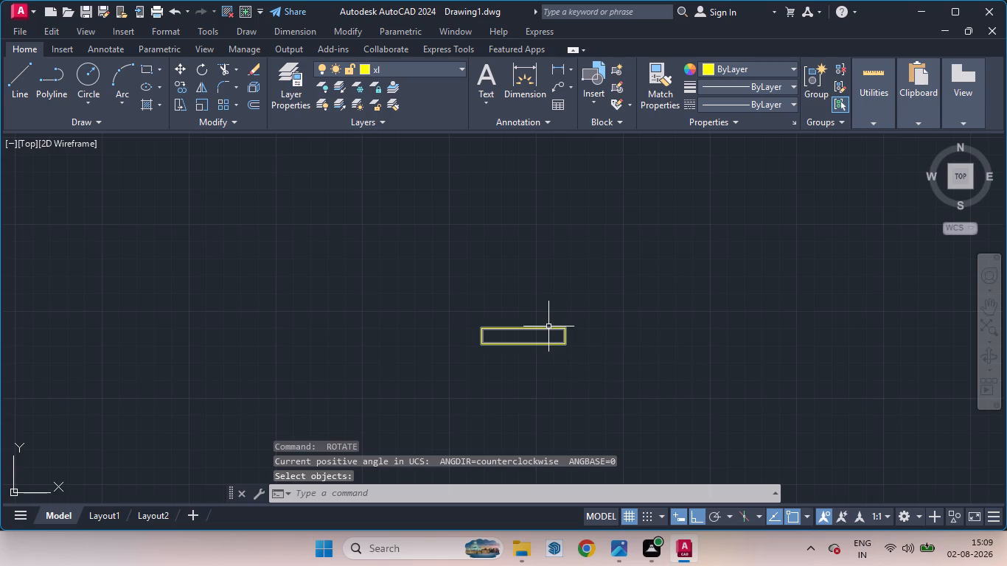
Draw a horizontal centre line through the 9" by 4' rectangle, from the midpoint of one short side to the other.
key(l)
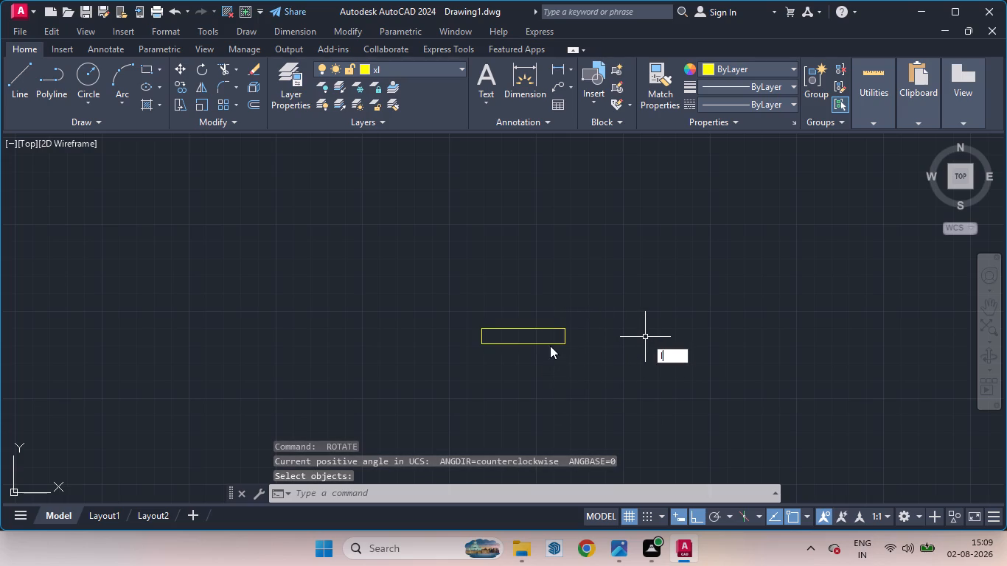
key(Return)
scroll(1006, 366, down, 2)
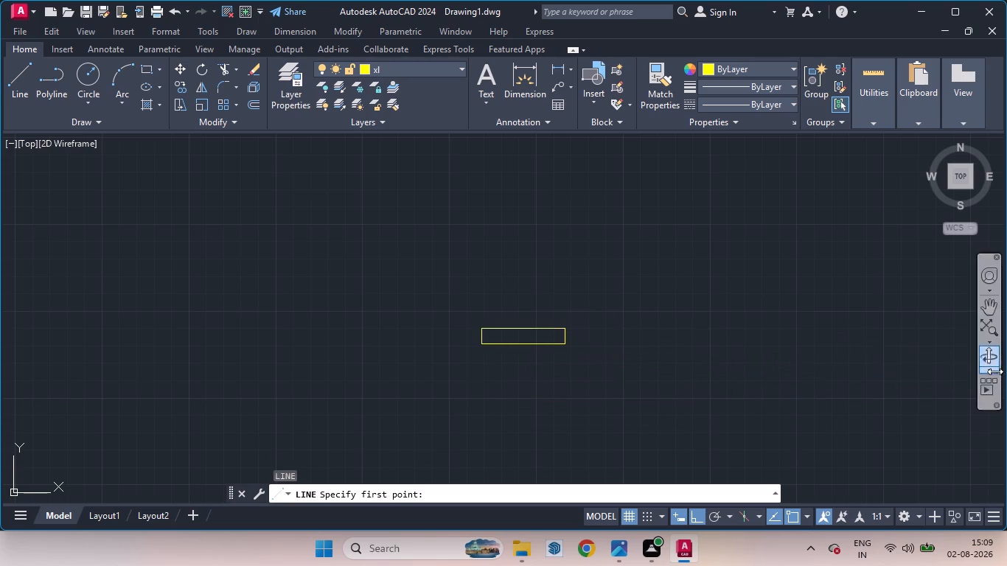
scroll(591, 354, down, 3)
scroll(573, 336, up, 4)
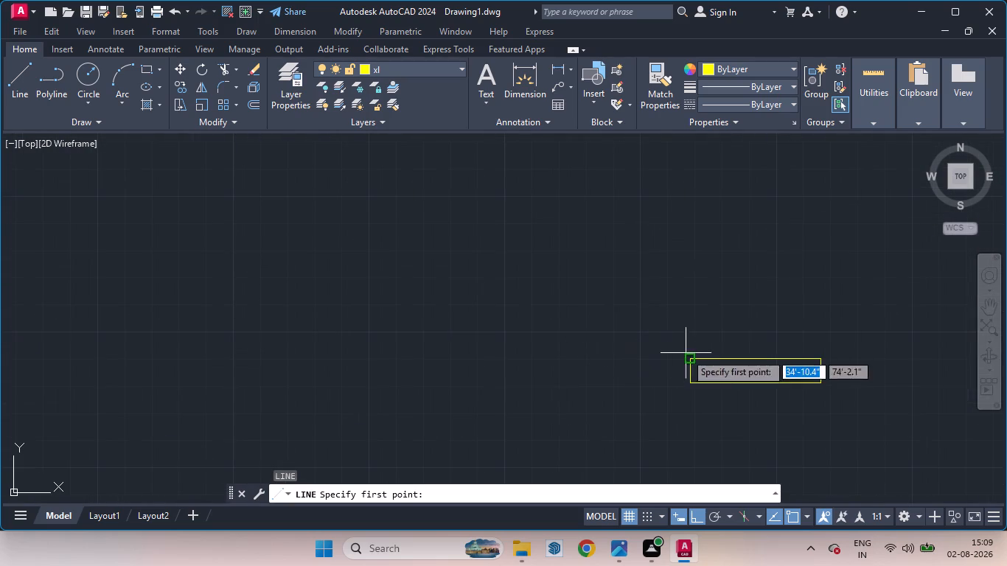
click(691, 374)
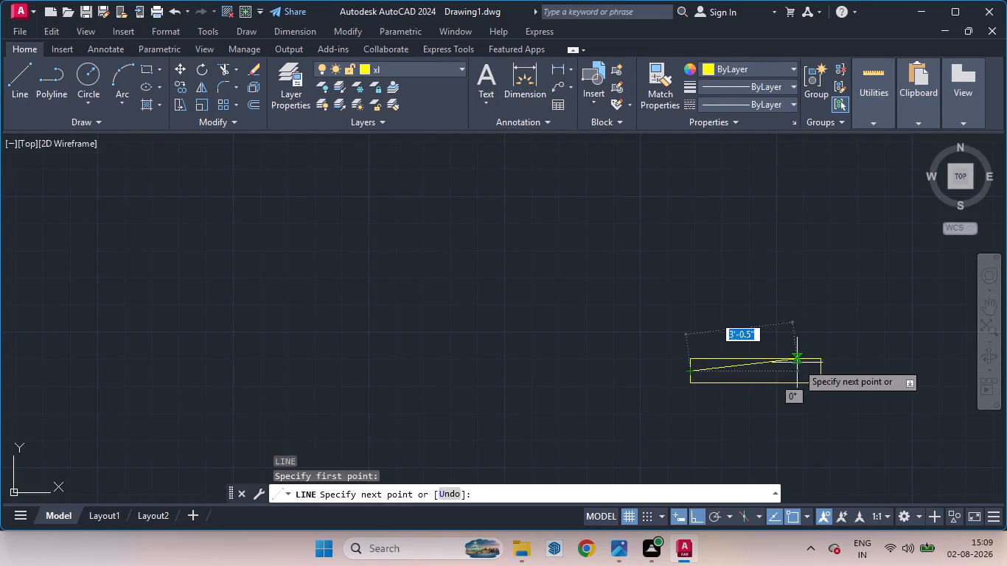
click(823, 372)
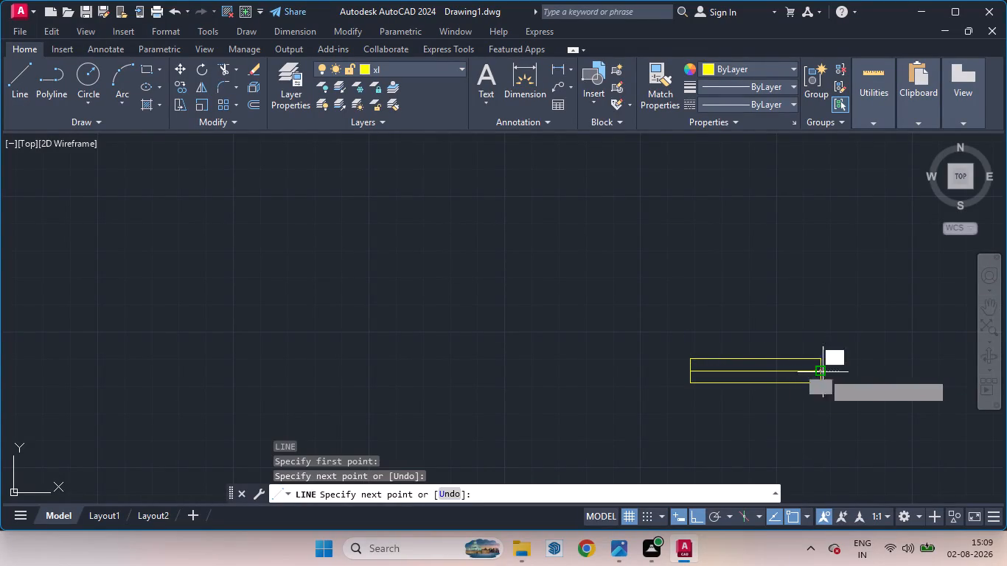
key(space)
Move the rectangle and its centre line to the window layer.
scroll(783, 376, up, 2)
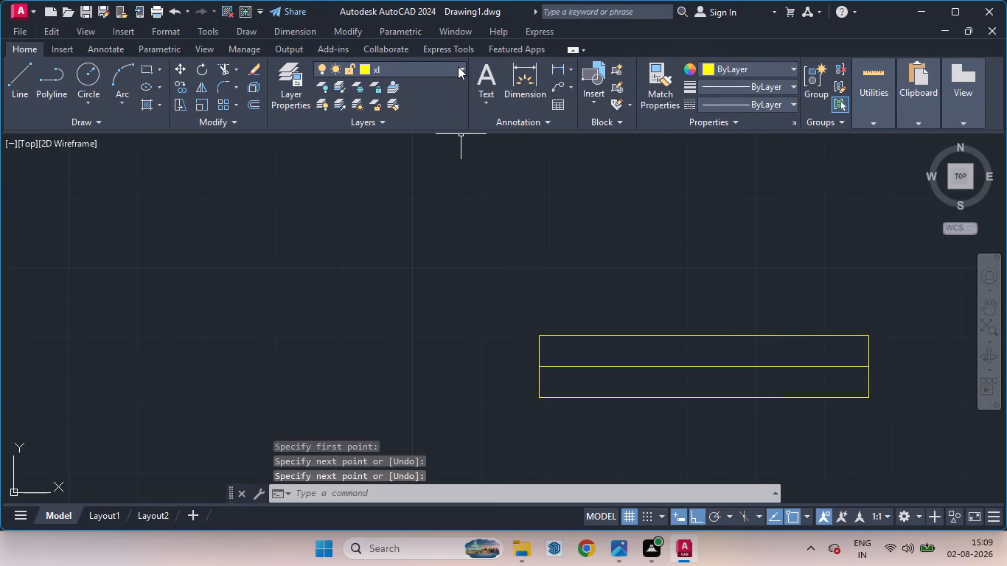
drag(902, 420, 606, 349)
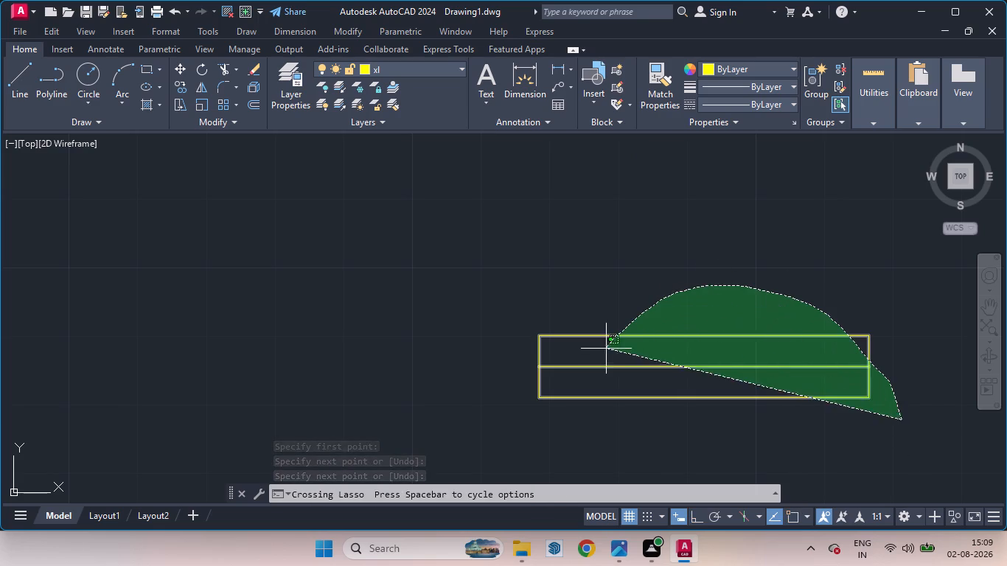
drag(606, 349, 610, 390)
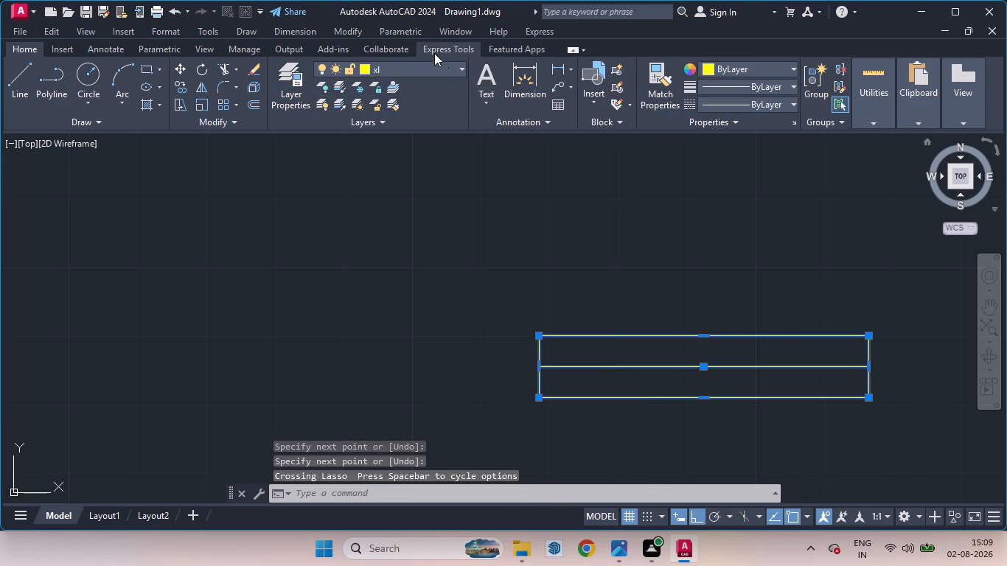
click(457, 70)
click(405, 120)
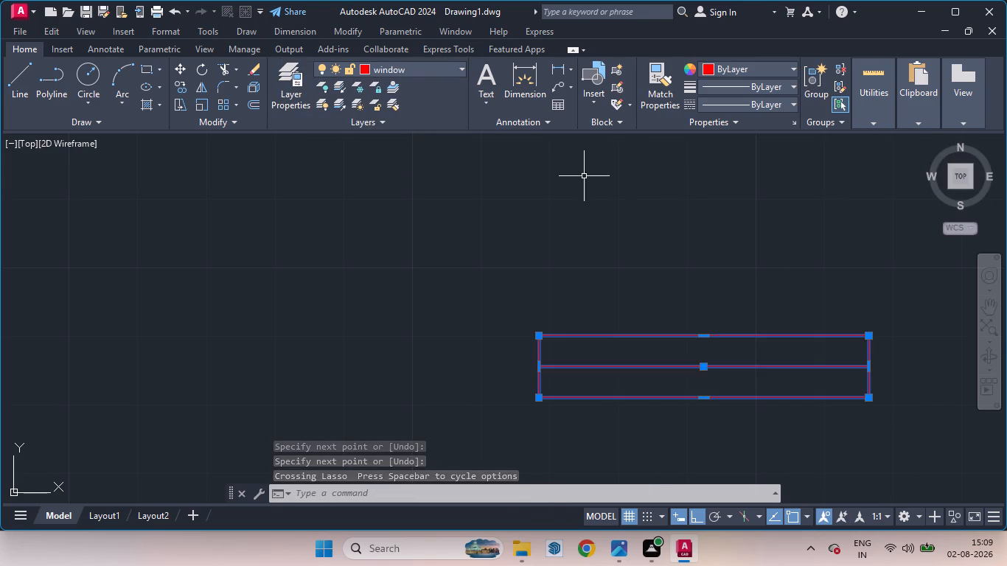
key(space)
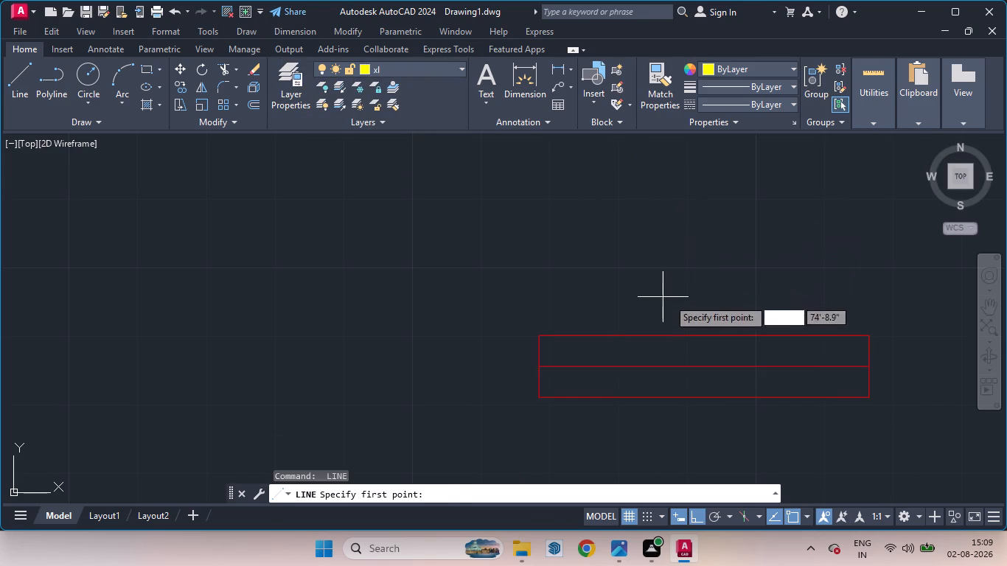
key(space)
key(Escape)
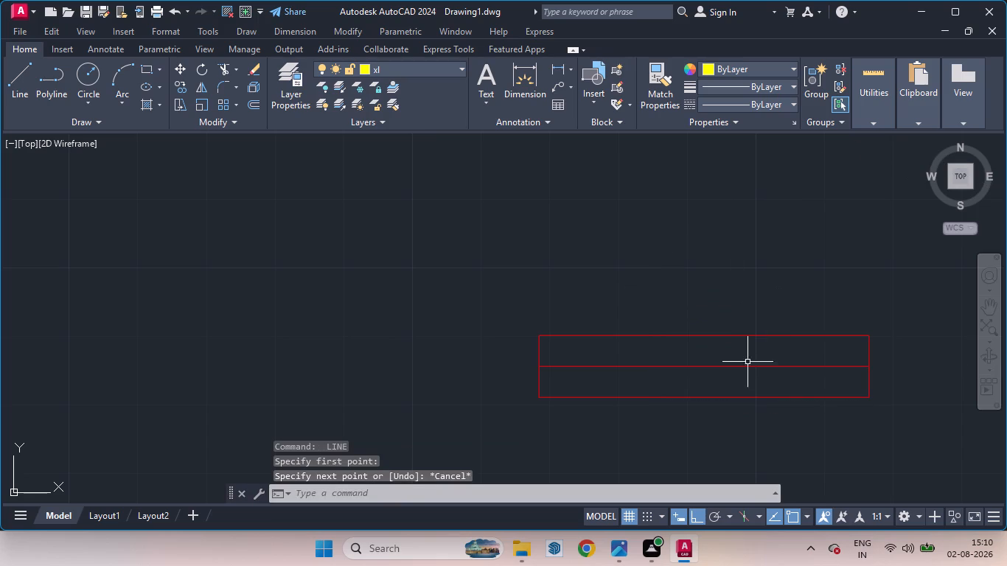
Copy the rectangle's centre line about 1.4" above it, once onto itself, and a similar short distance below it.
click(702, 364)
click(705, 366)
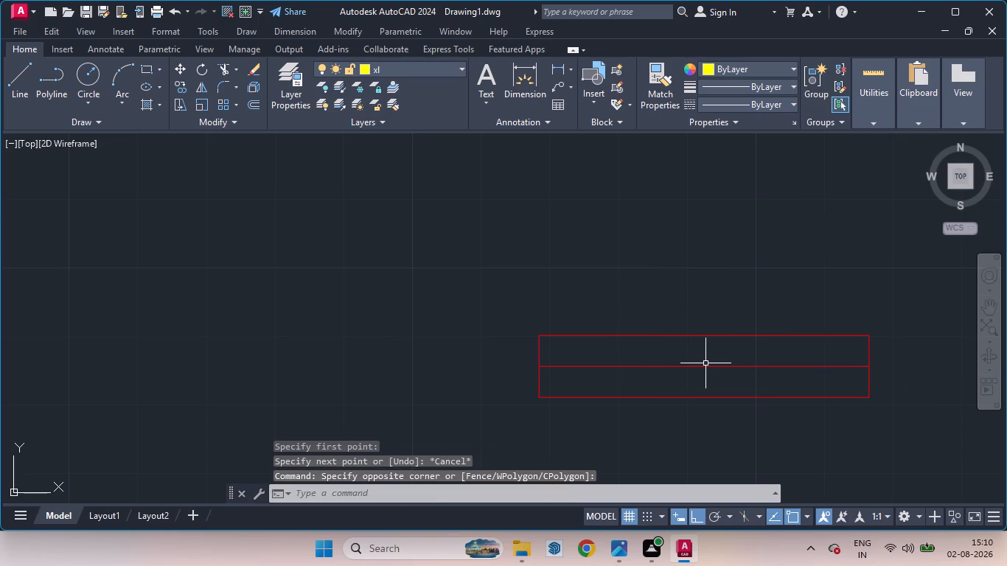
click(709, 366)
key(m)
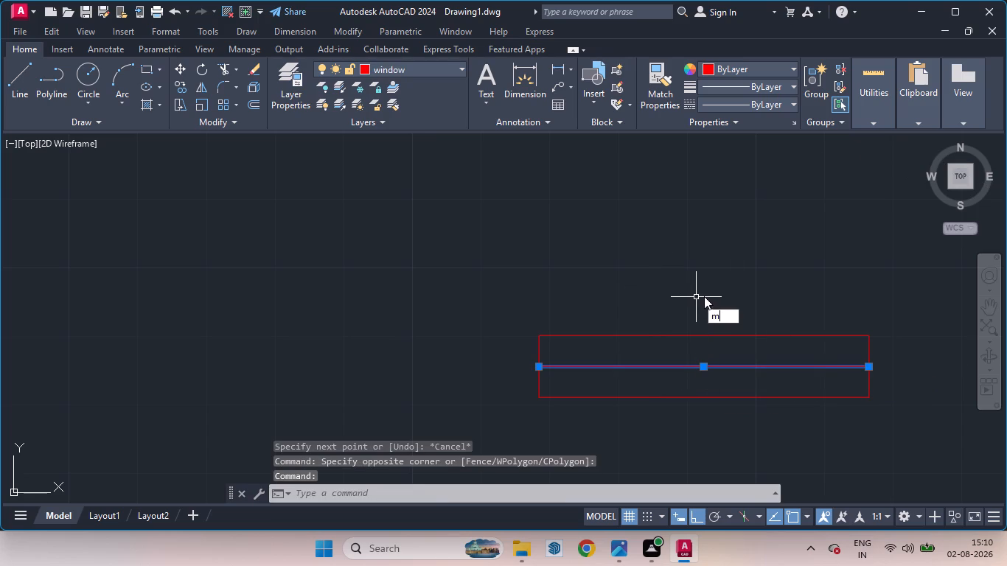
key(BackSpace)
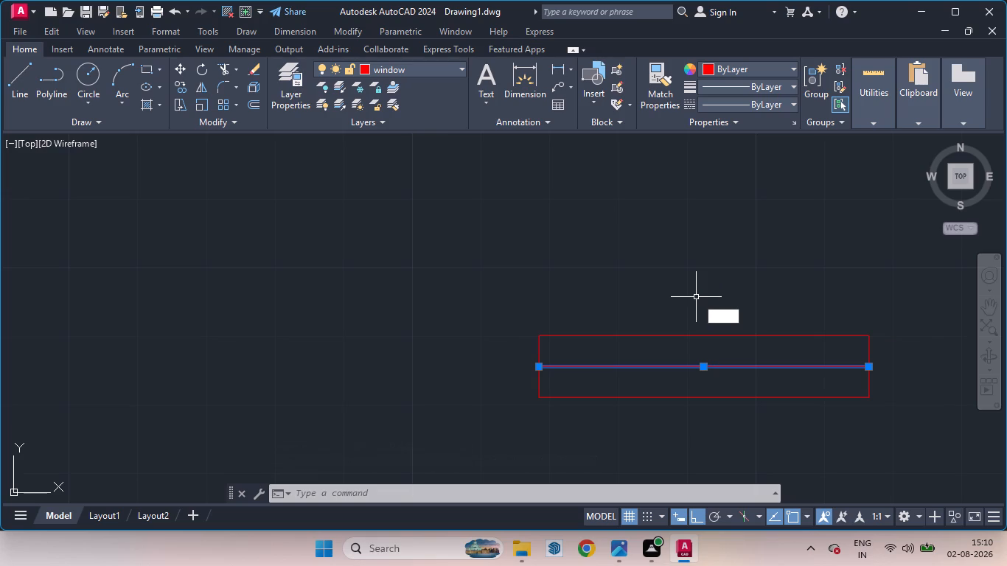
key(c)
click(747, 338)
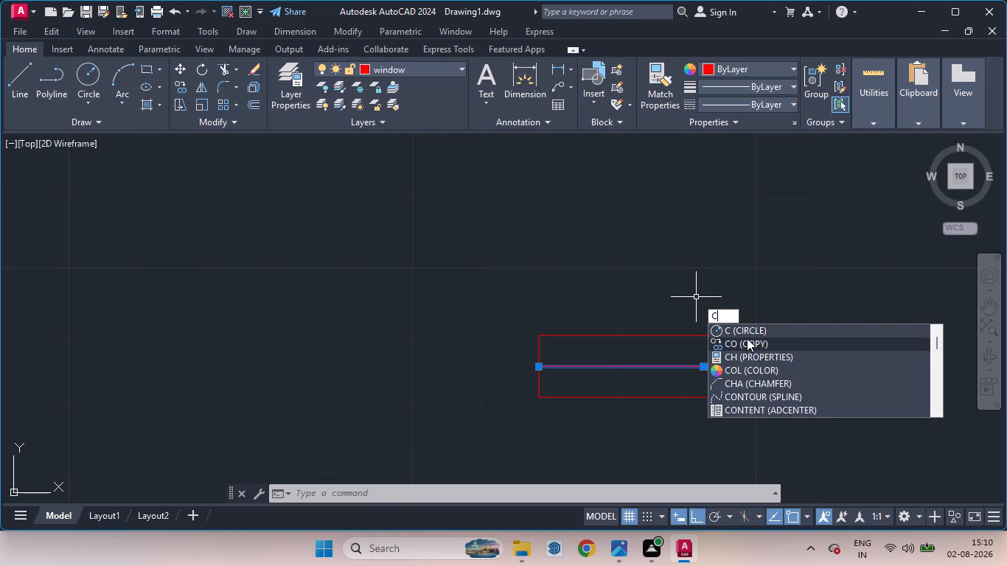
click(541, 366)
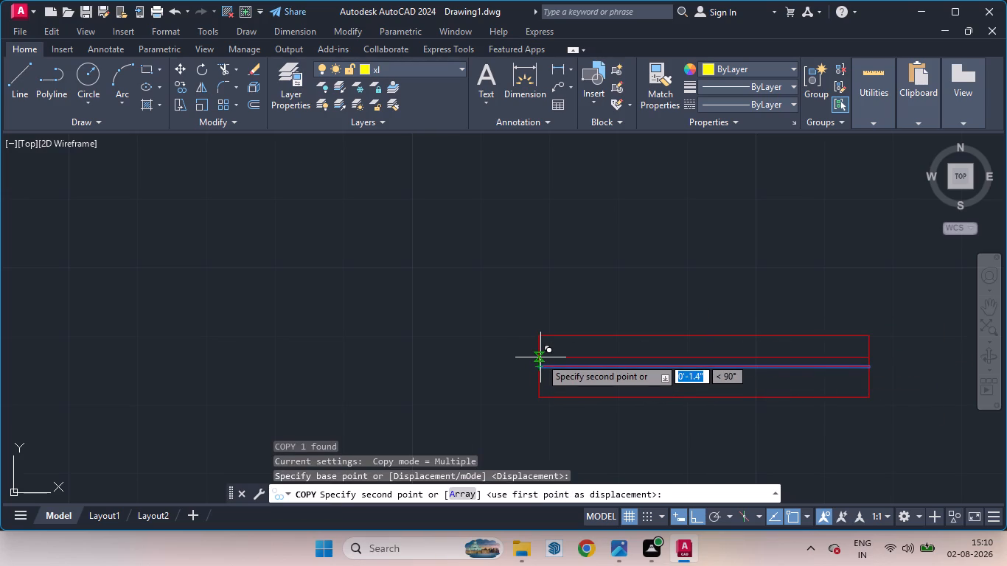
click(540, 357)
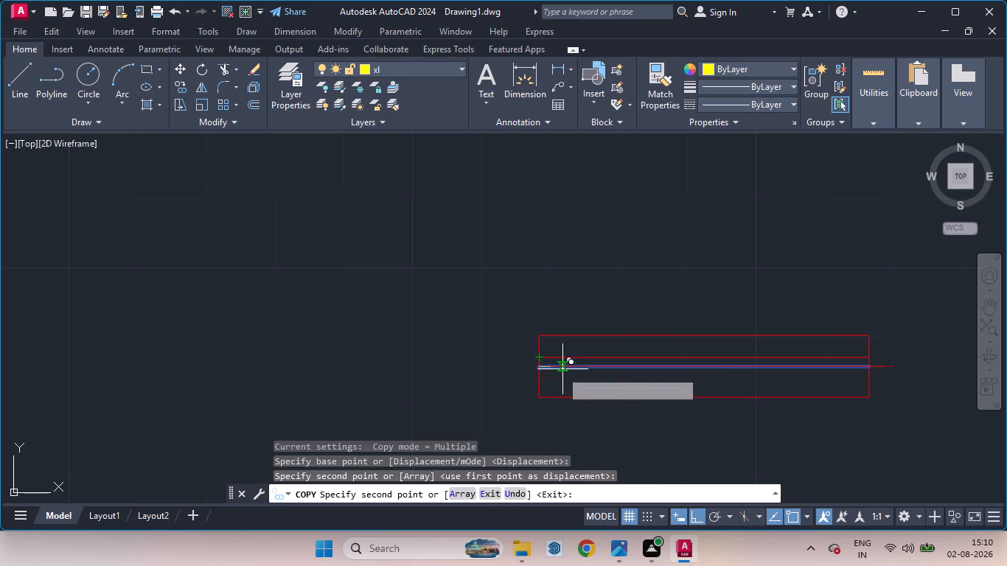
click(539, 367)
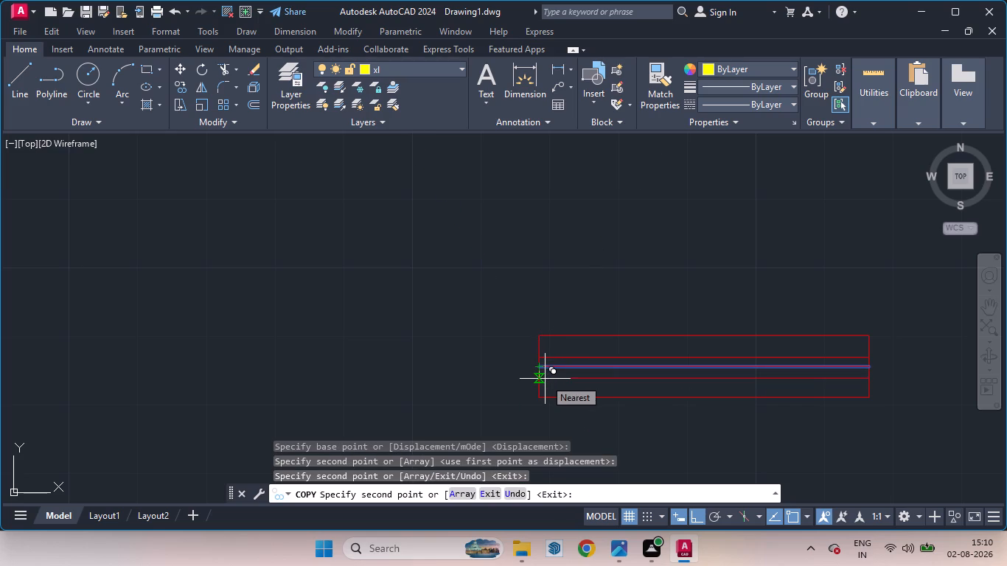
click(545, 379)
key(space)
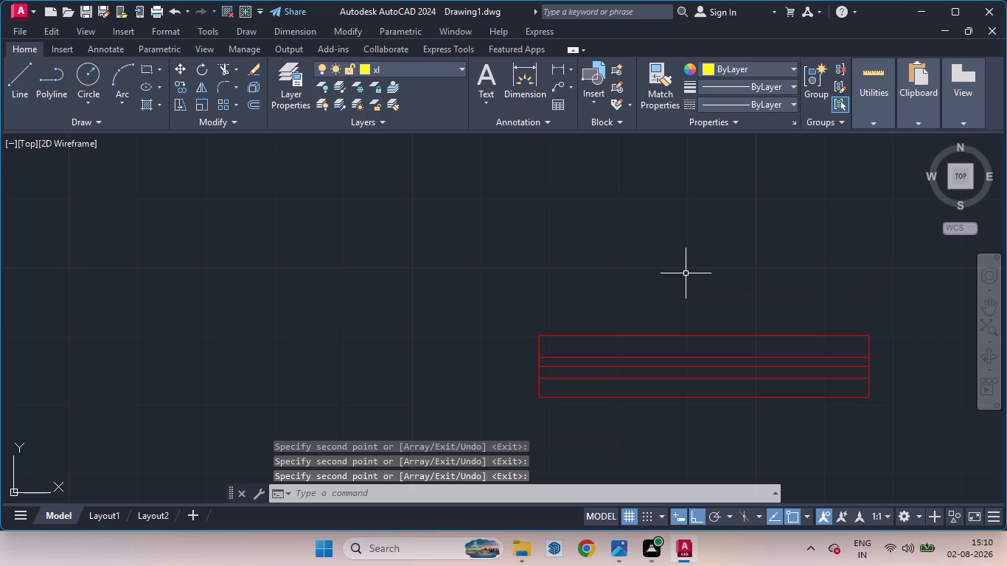
Delete the middle line and its overlapping duplicate, keeping the two inner lines above and below.
scroll(593, 393, up, 2)
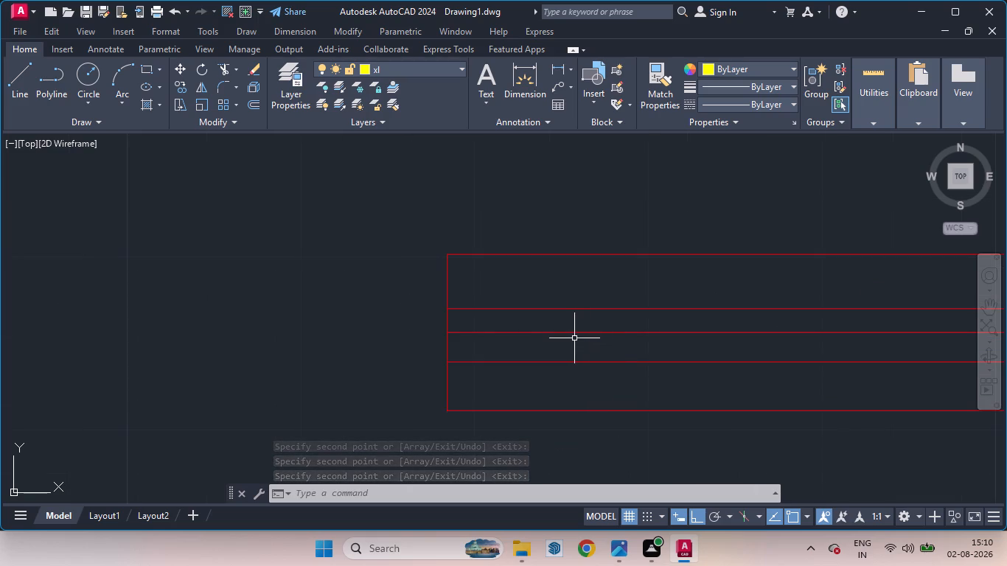
click(568, 334)
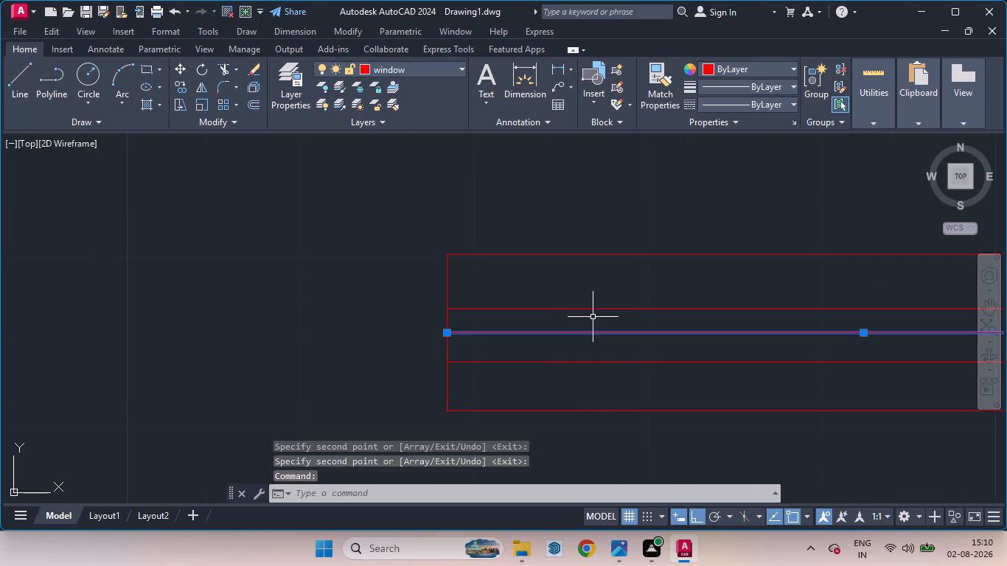
key(Delete)
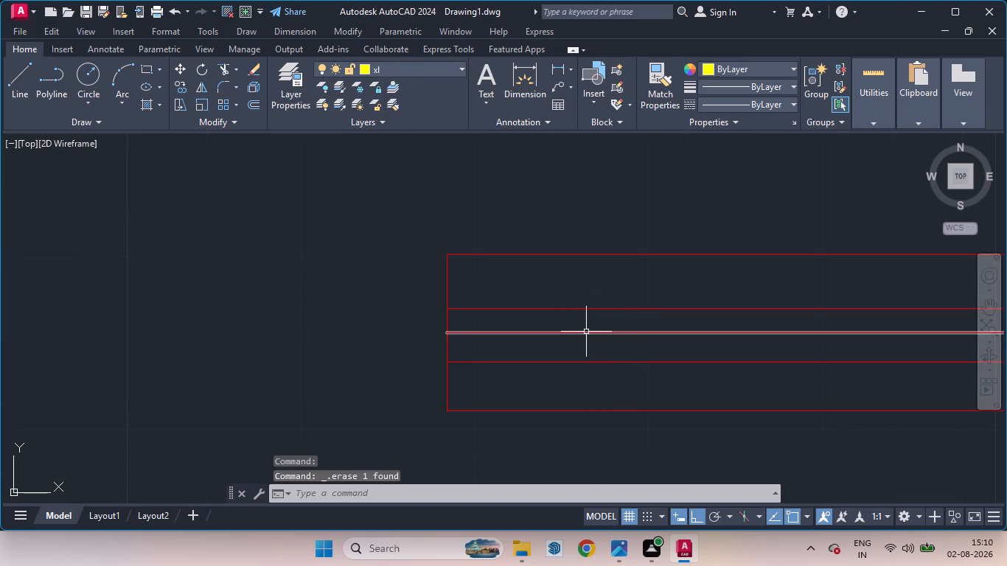
click(586, 331)
key(Delete)
Select the whole window symbol and try to write it out as a block (WBLOCK) with the file name window.
scroll(617, 308, down, 2)
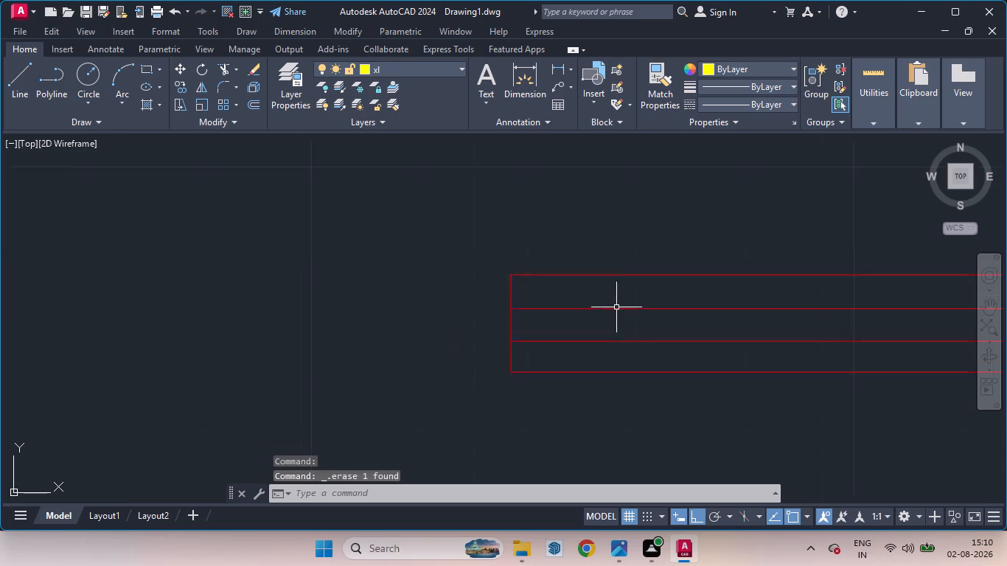
scroll(616, 307, down, 2)
click(733, 365)
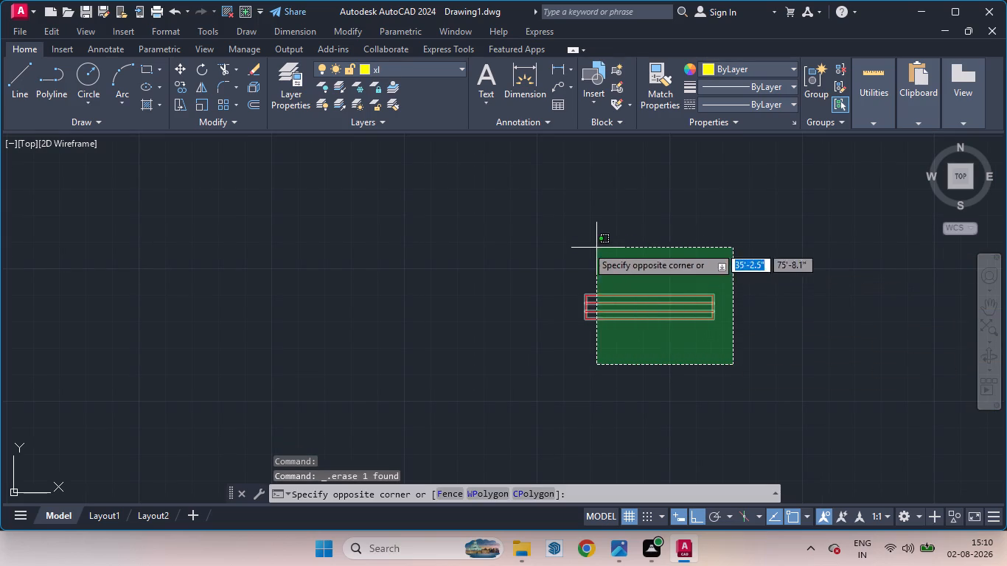
click(500, 240)
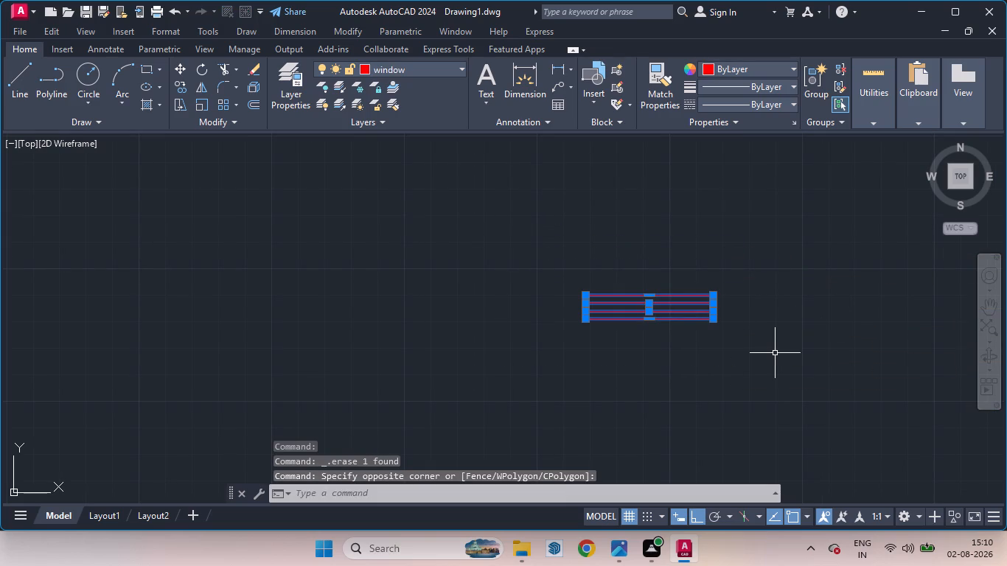
key(w)
key(Return)
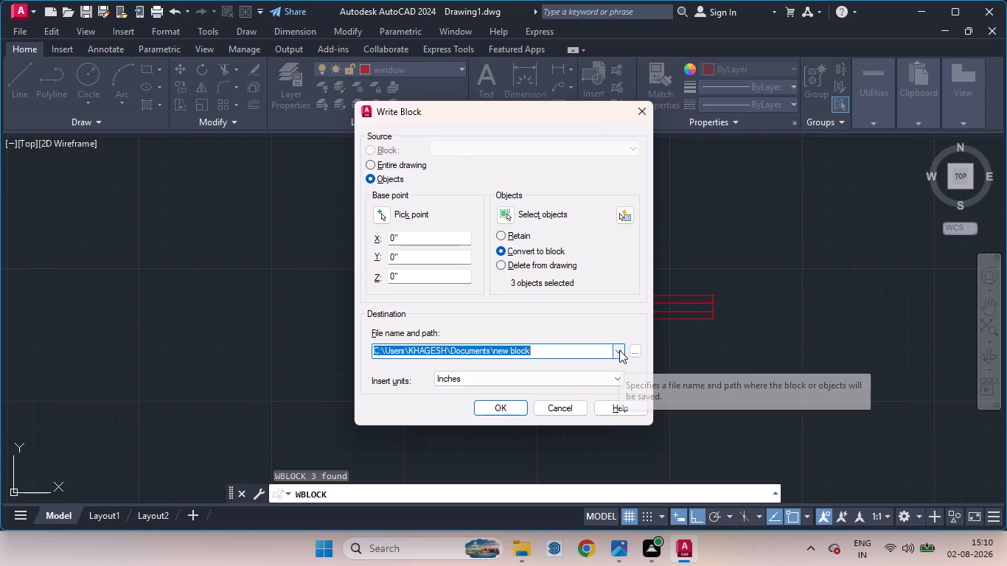
drag(553, 347, 352, 344)
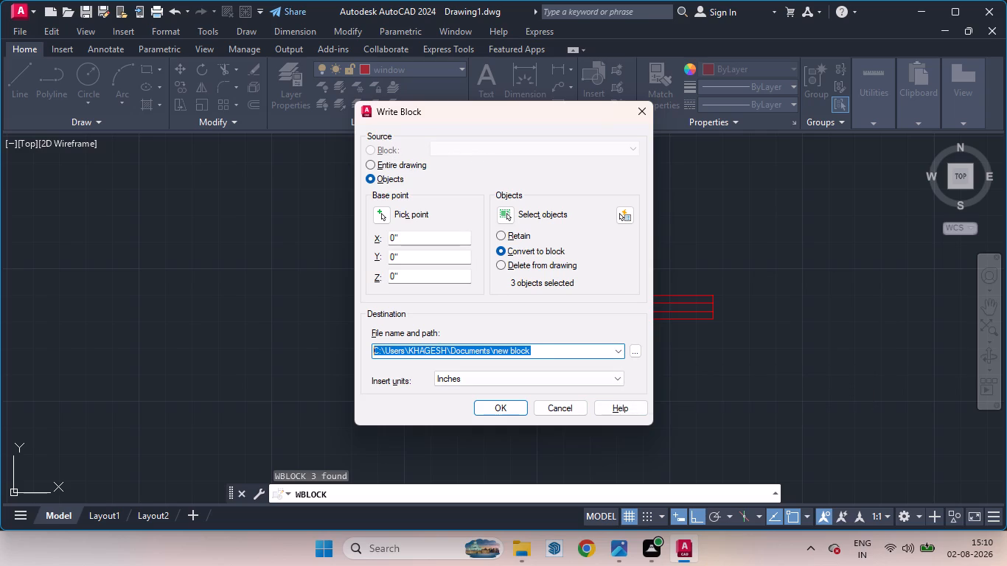
drag(352, 344, 349, 343)
key(Delete)
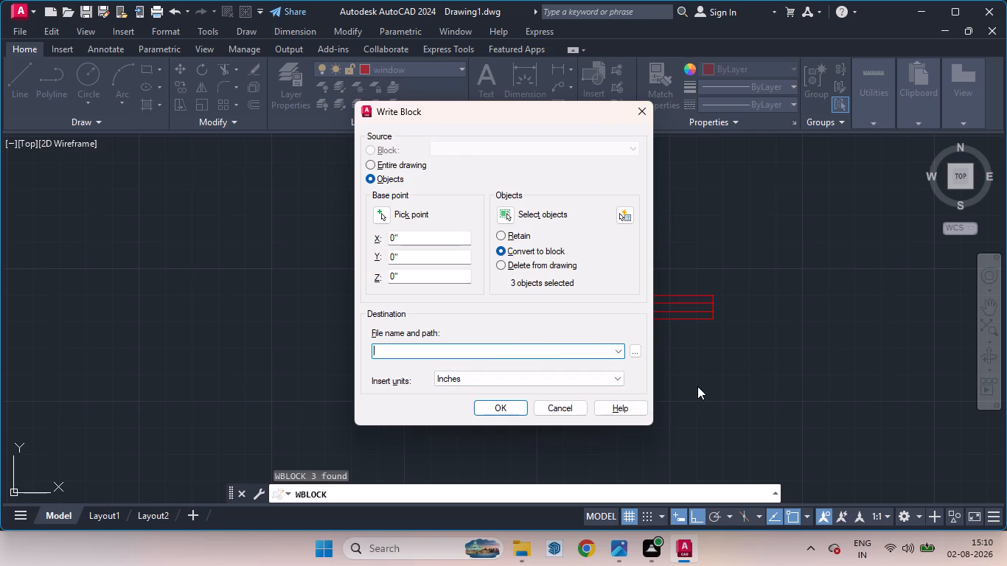
text(win)
text(do)
key(w)
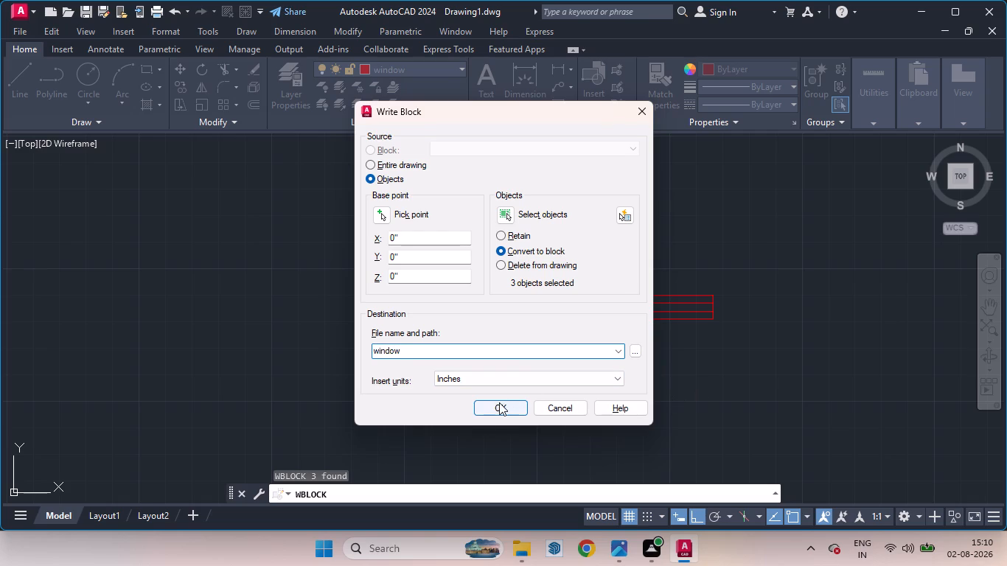
click(502, 412)
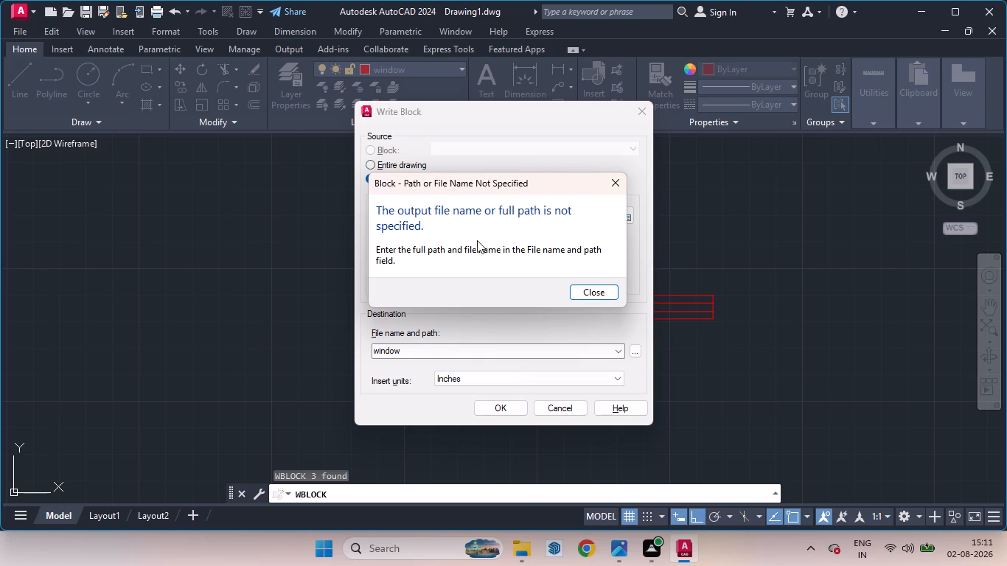
click(599, 297)
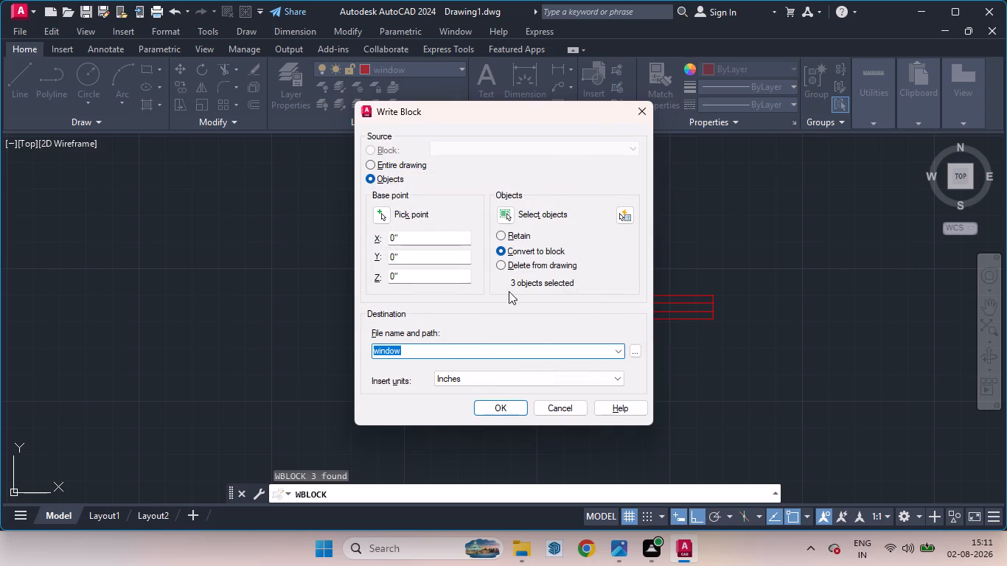
Write the window symbol out as a block to the Dining Set - 36 x 72 in file in Documents, replacing the existing file.
click(616, 352)
click(616, 352)
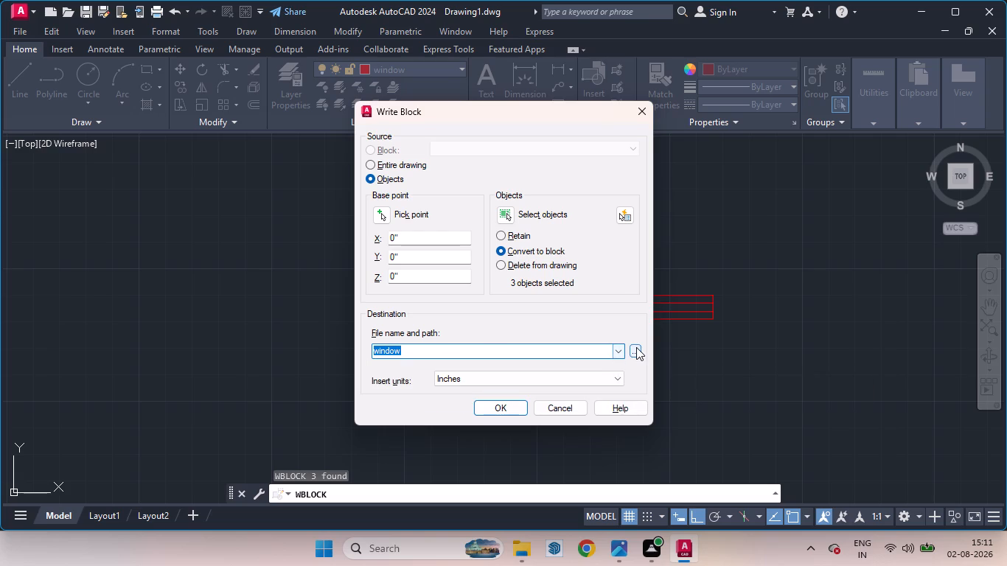
click(636, 350)
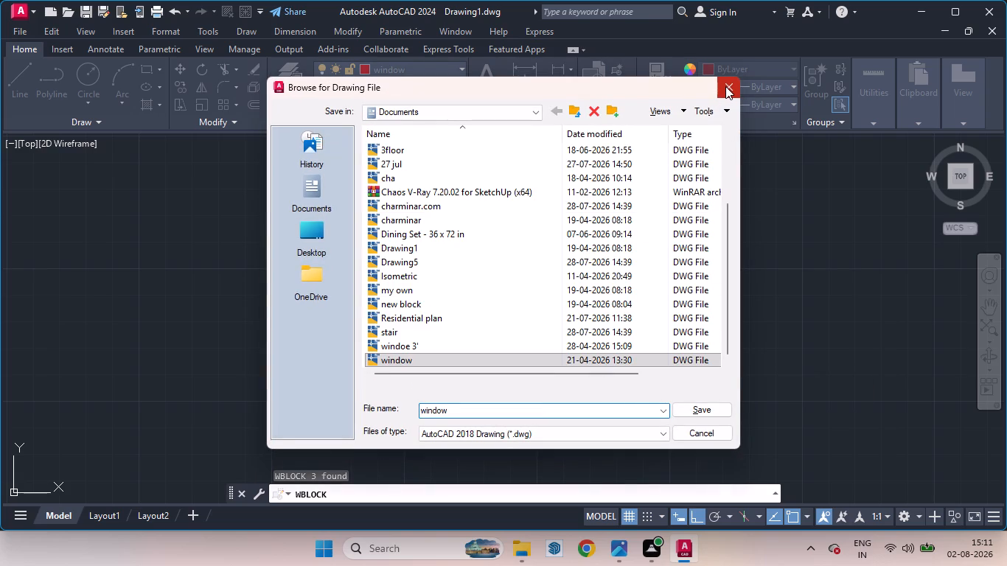
click(725, 86)
click(504, 414)
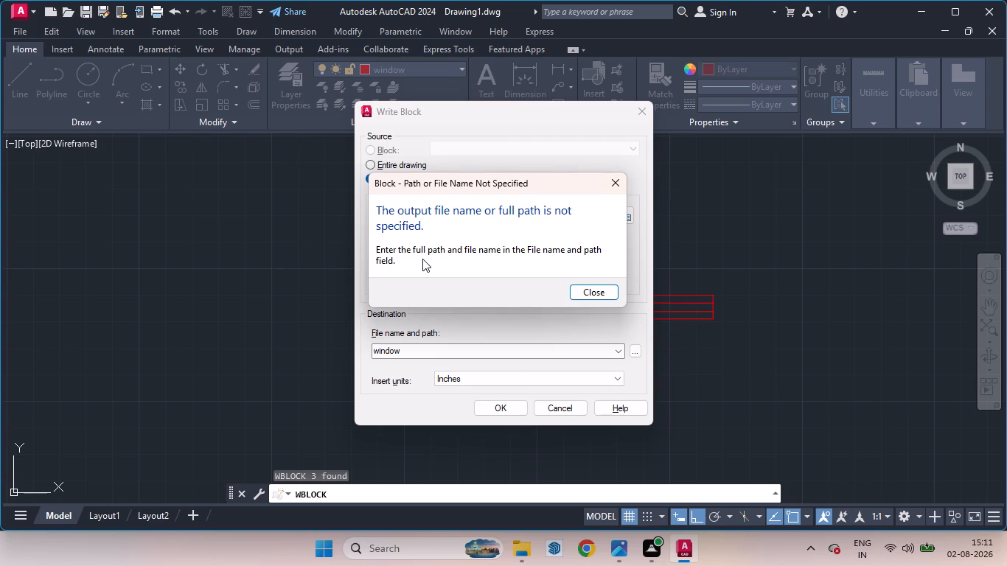
click(615, 182)
click(616, 353)
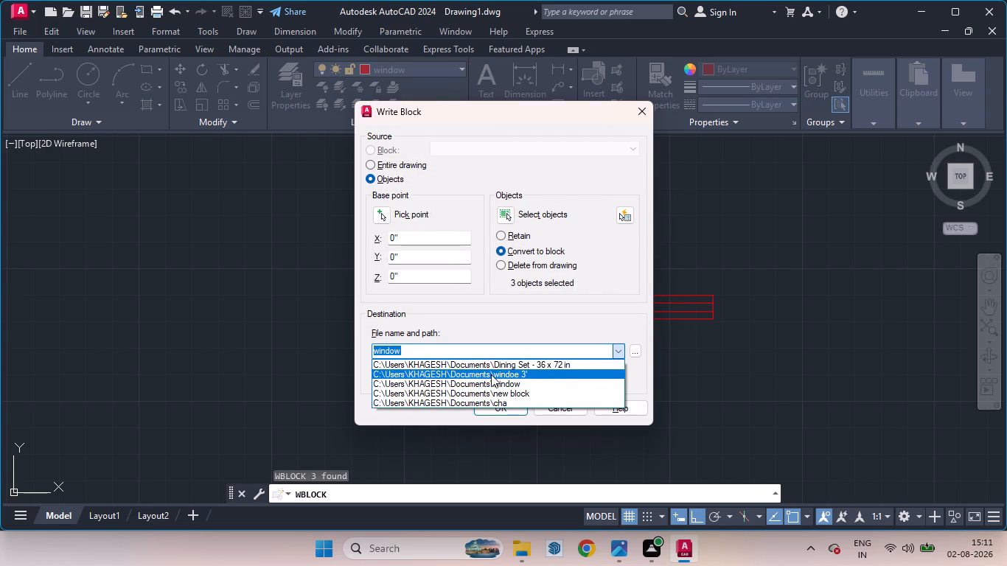
click(468, 366)
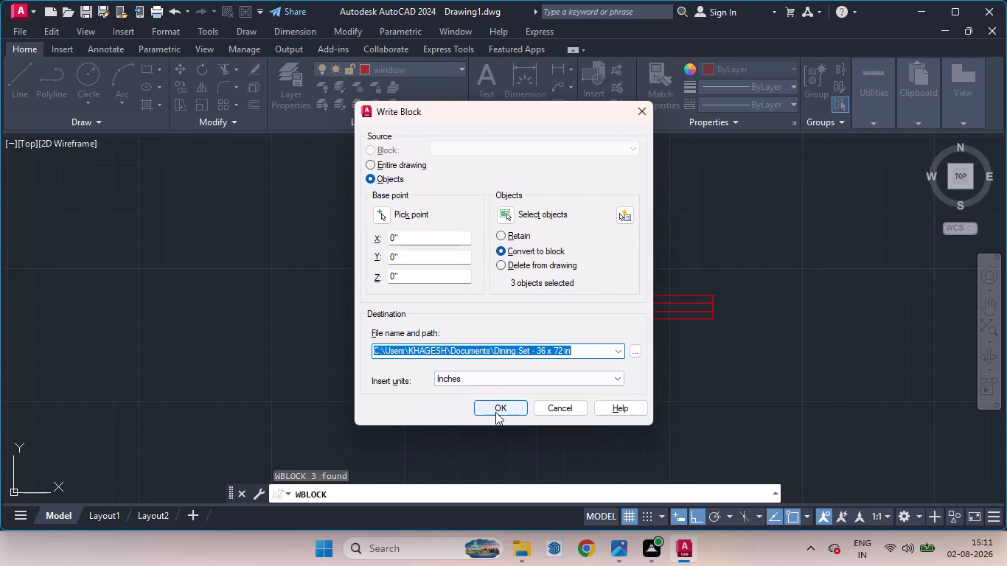
click(492, 407)
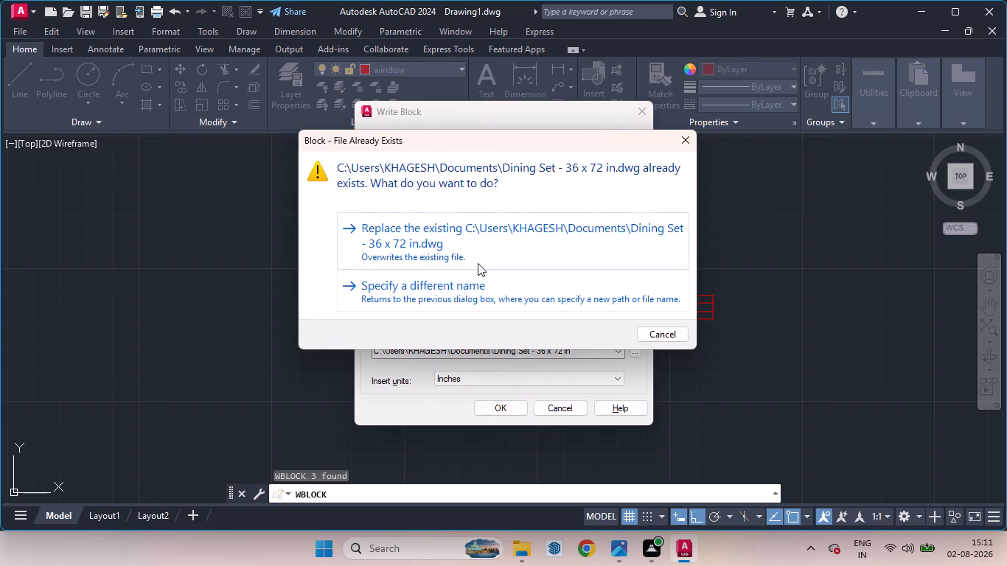
click(562, 240)
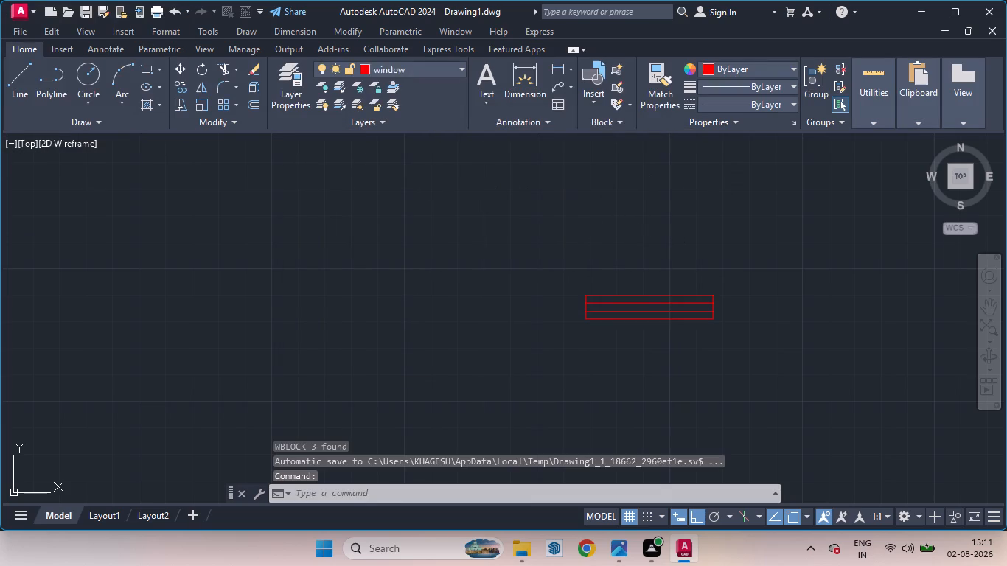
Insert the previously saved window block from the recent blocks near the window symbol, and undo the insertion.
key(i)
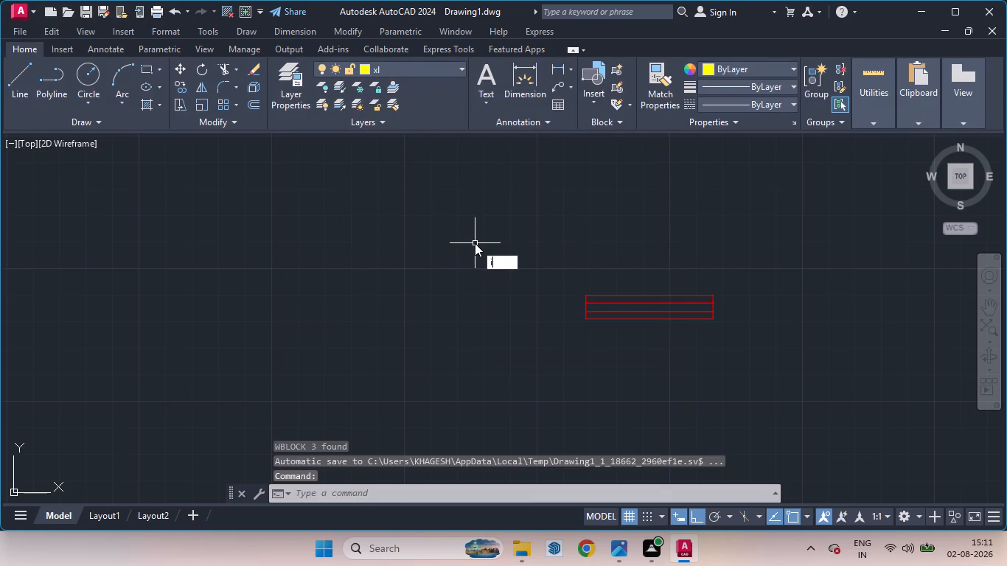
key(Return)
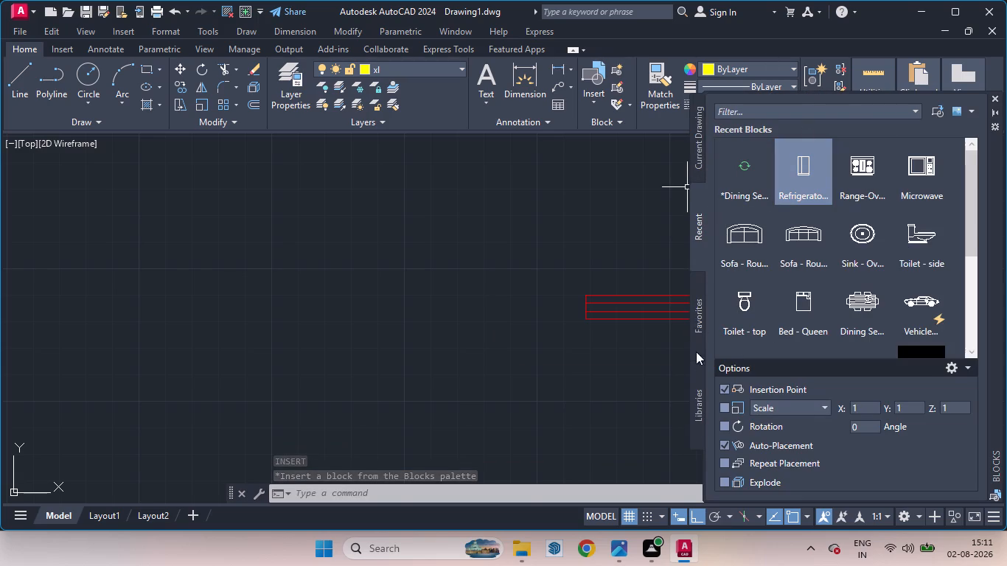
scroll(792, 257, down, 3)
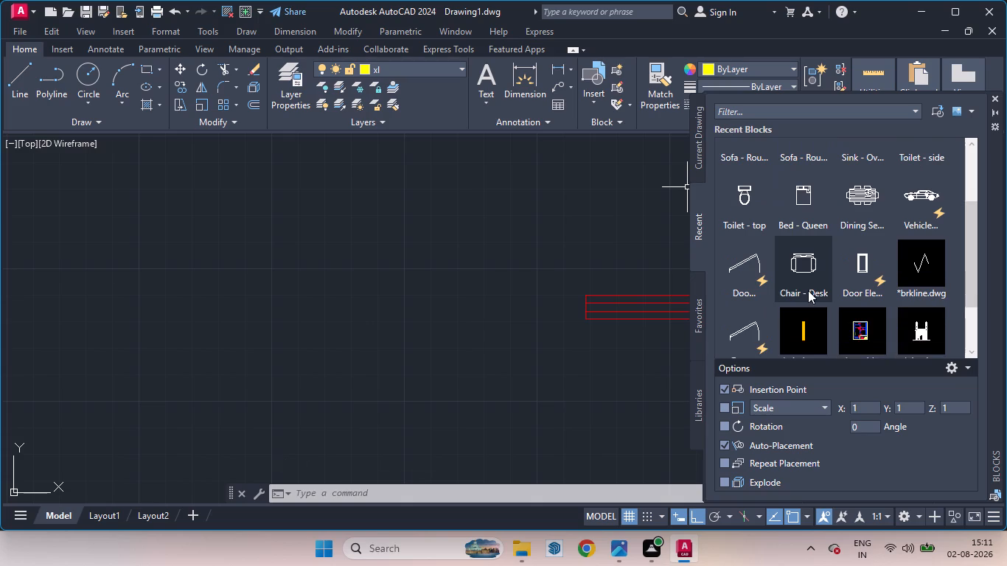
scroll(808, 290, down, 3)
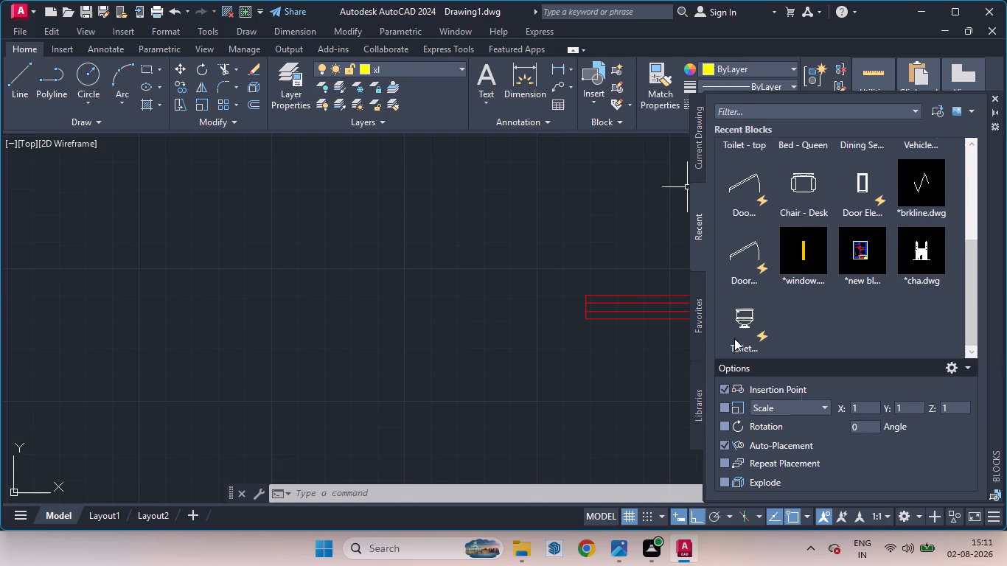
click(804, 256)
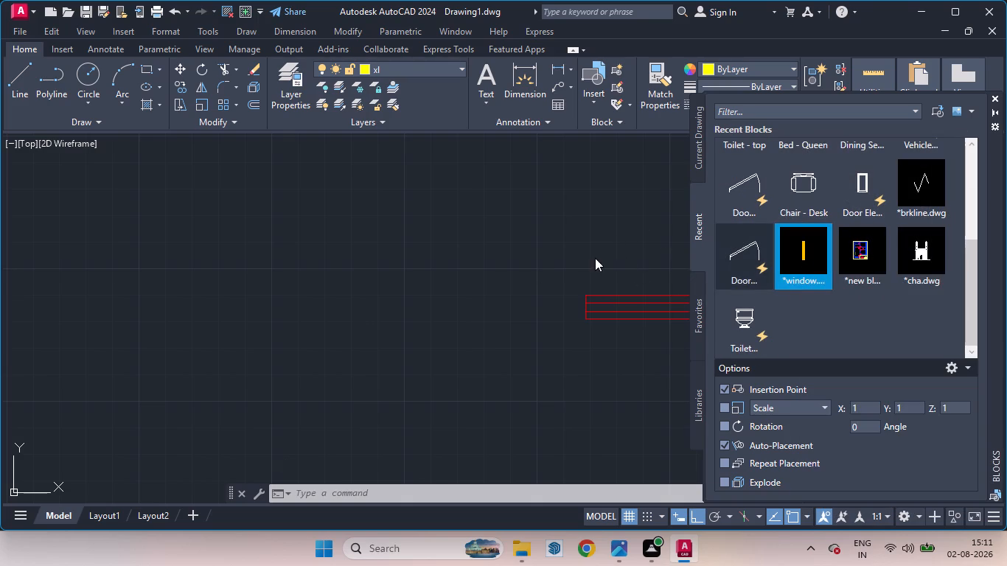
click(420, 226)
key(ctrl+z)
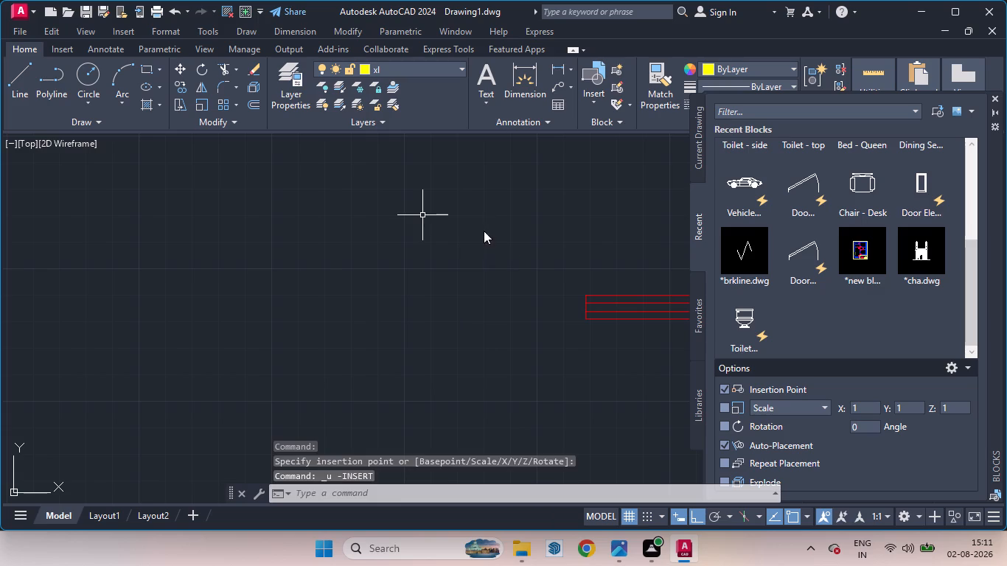
Select the window symbol and try to write out its block with the file name window instead of the Dining Set name.
scroll(416, 299, down, 2)
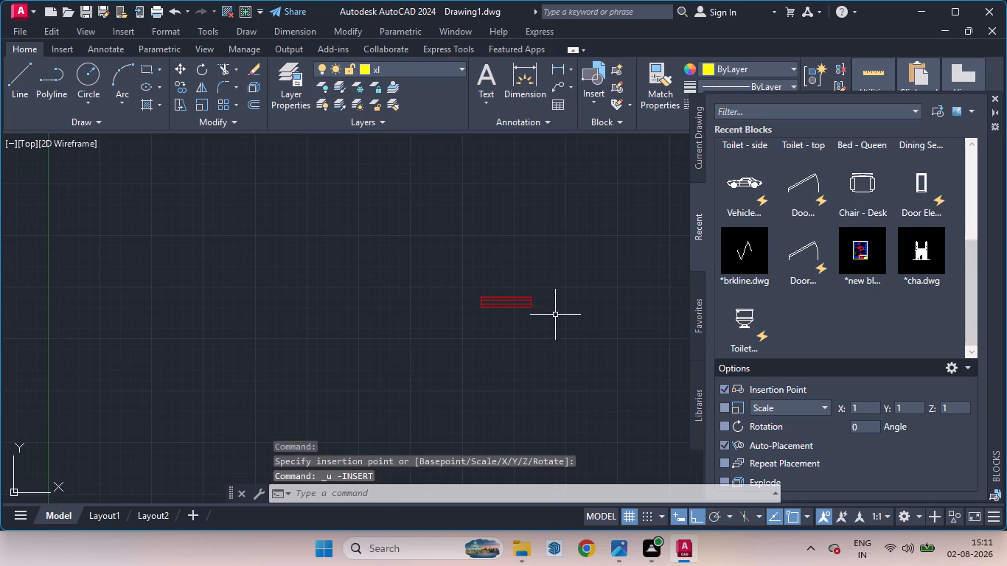
click(560, 330)
click(433, 254)
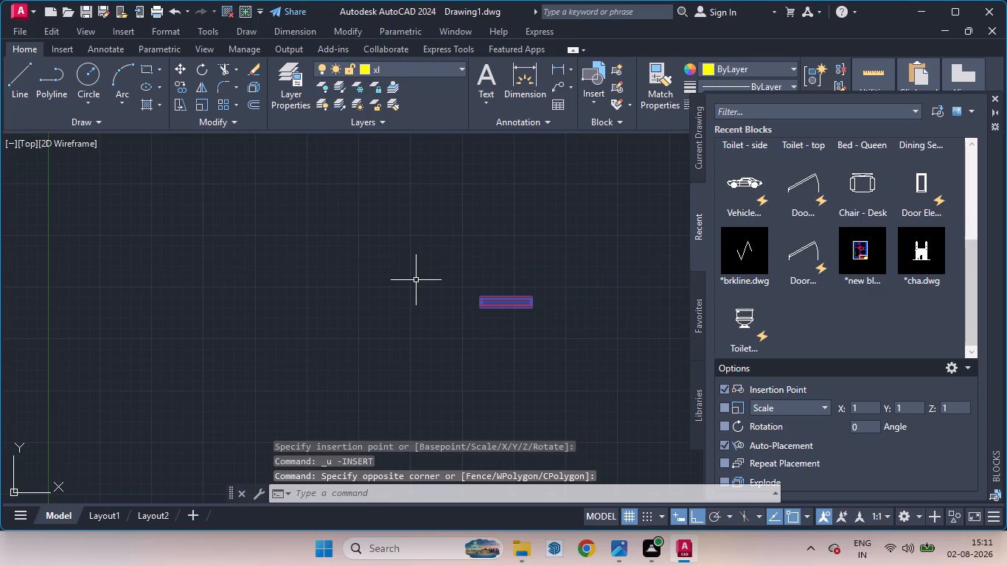
key(c)
key(BackSpace)
key(w)
key(Return)
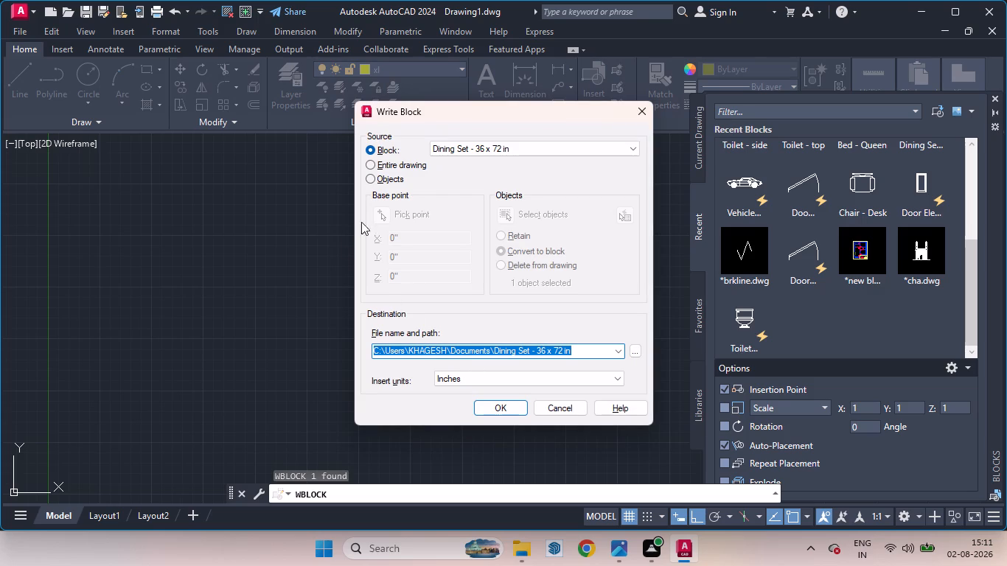
click(386, 217)
click(496, 406)
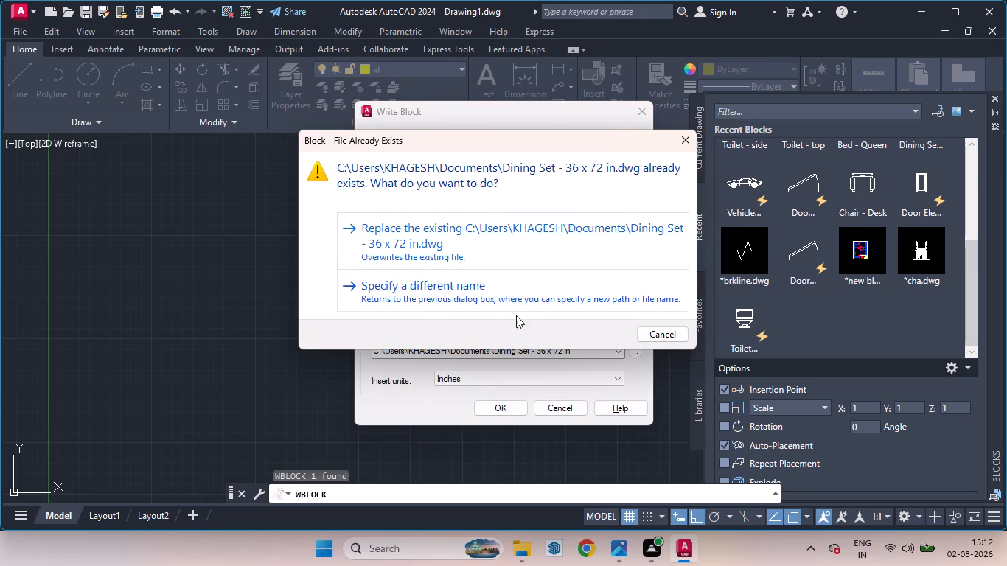
click(483, 288)
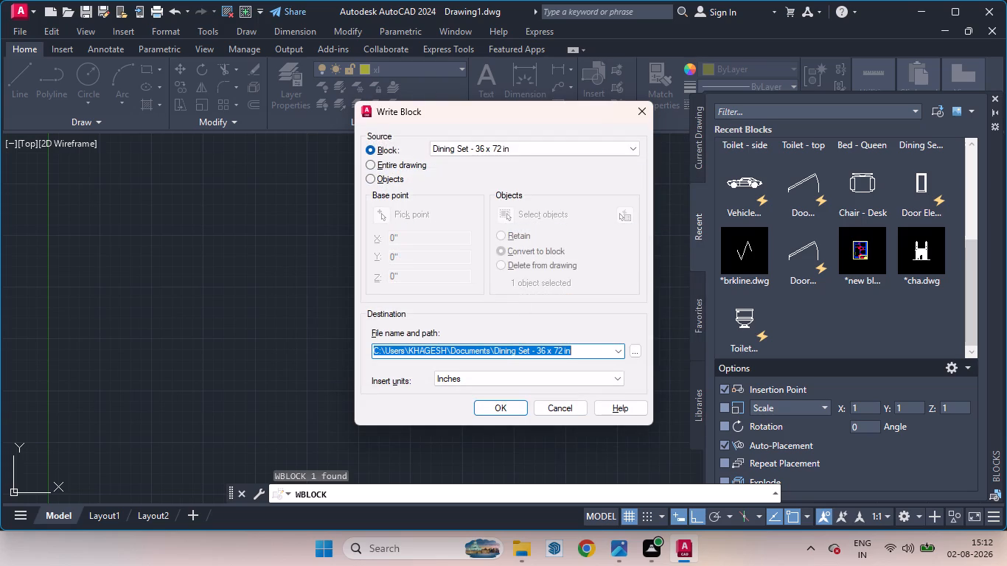
drag(591, 352, 307, 354)
key(BackSpace)
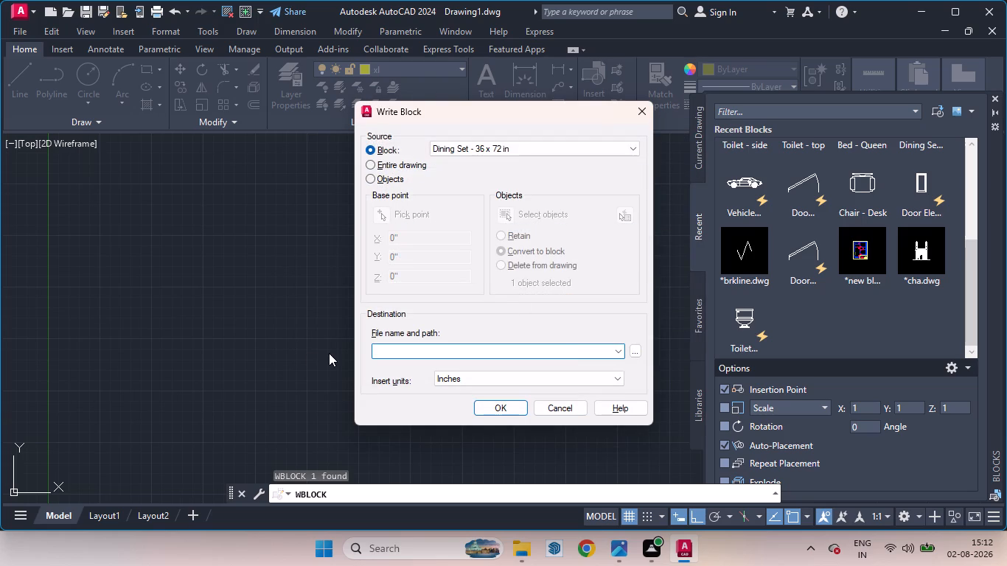
text(window)
click(501, 410)
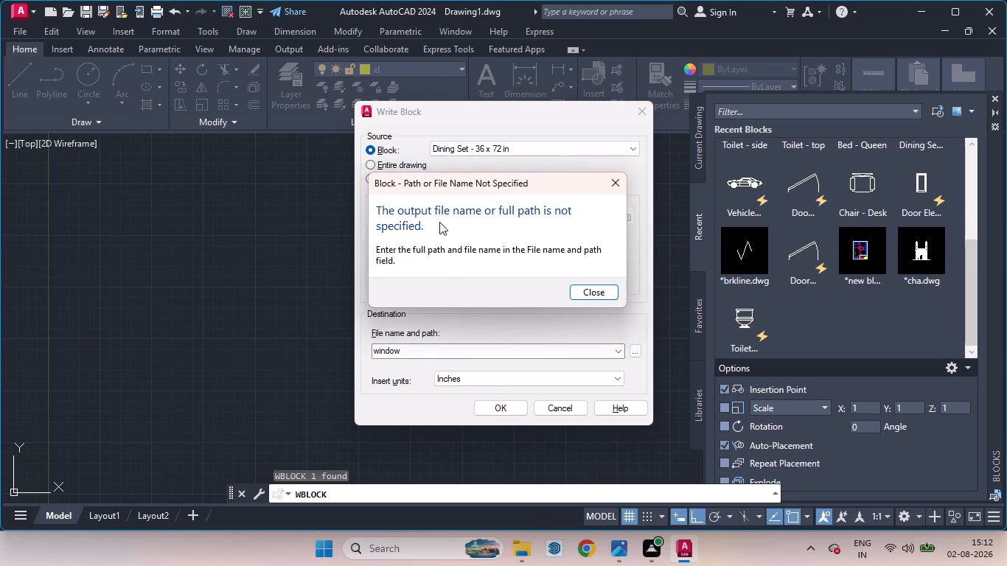
click(592, 285)
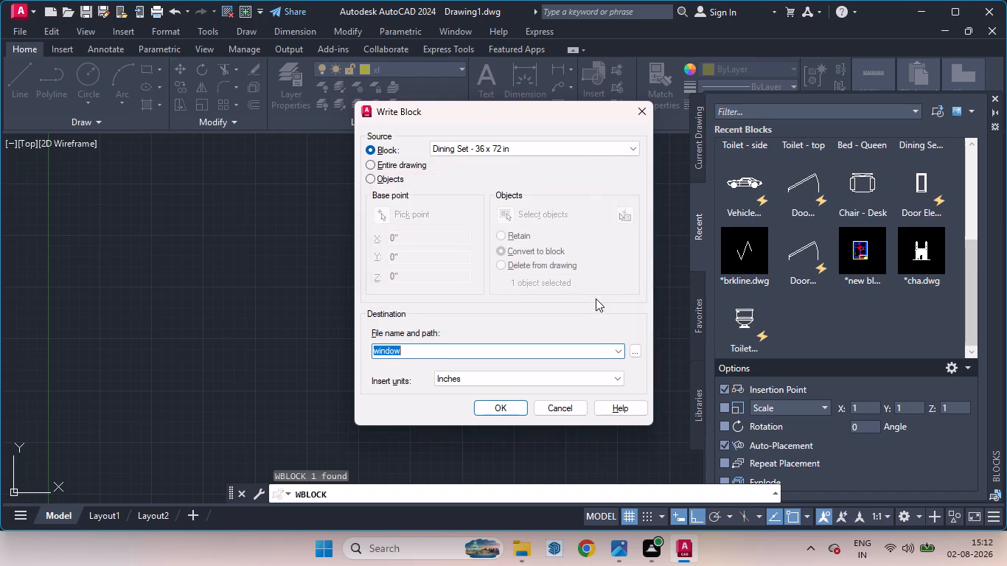
Write the entire drawing out in inches to the windoe 3' file in Documents, replacing the existing file.
click(380, 216)
click(367, 163)
click(488, 407)
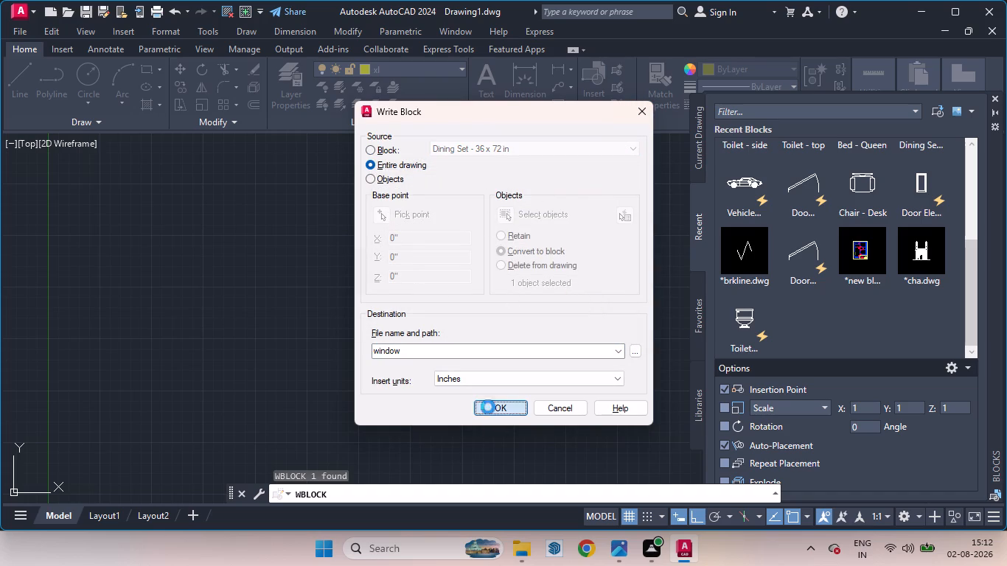
click(575, 293)
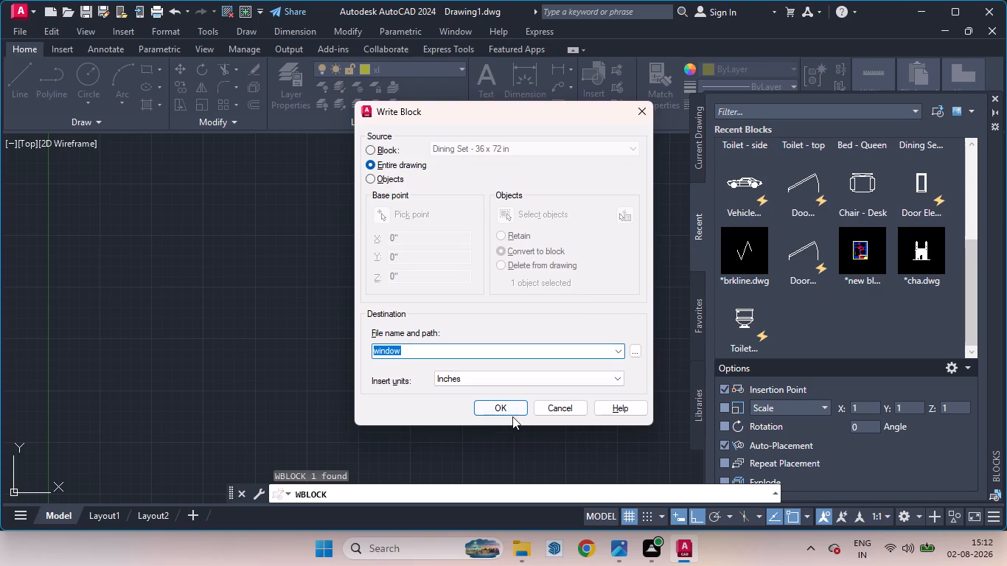
click(514, 417)
click(504, 407)
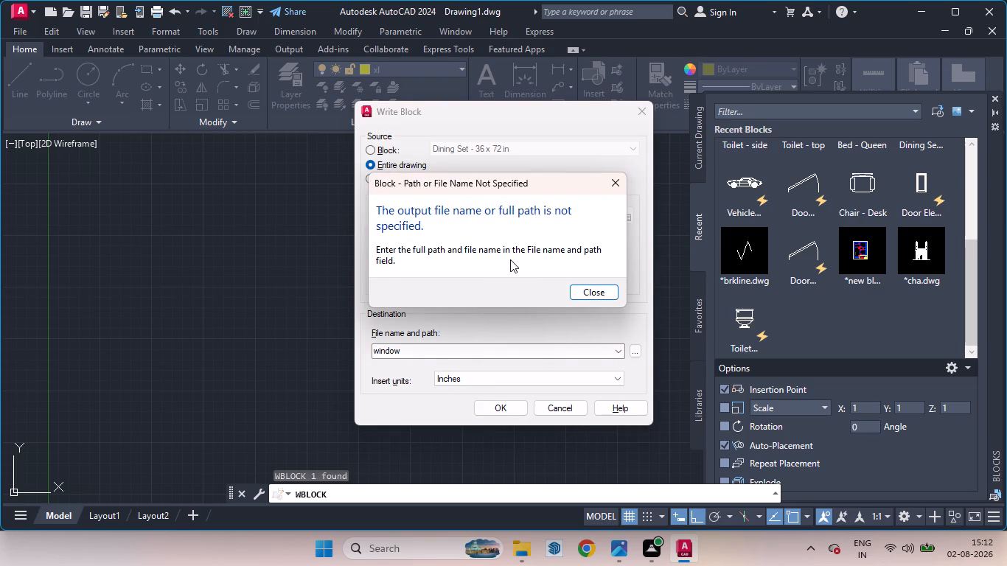
click(593, 292)
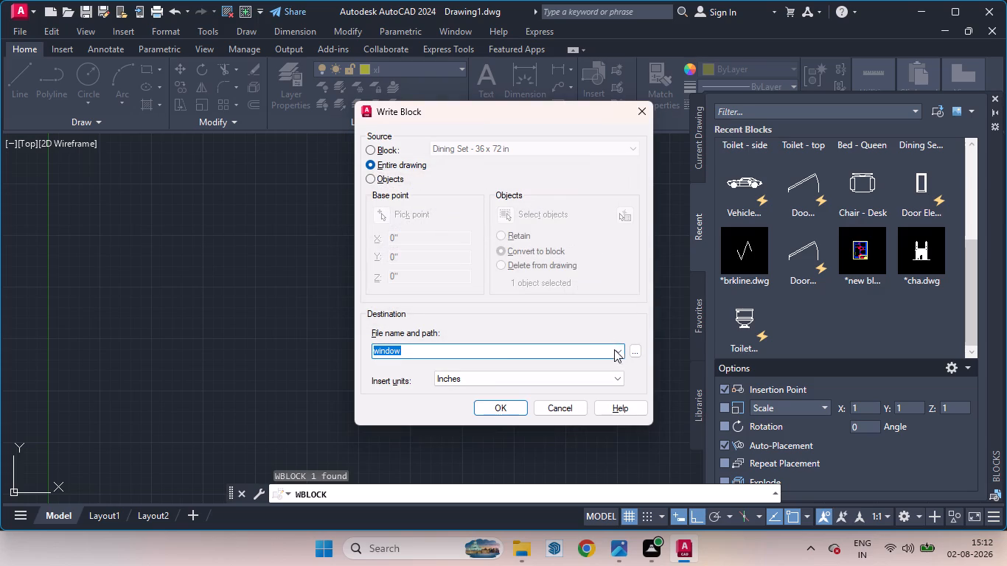
click(616, 353)
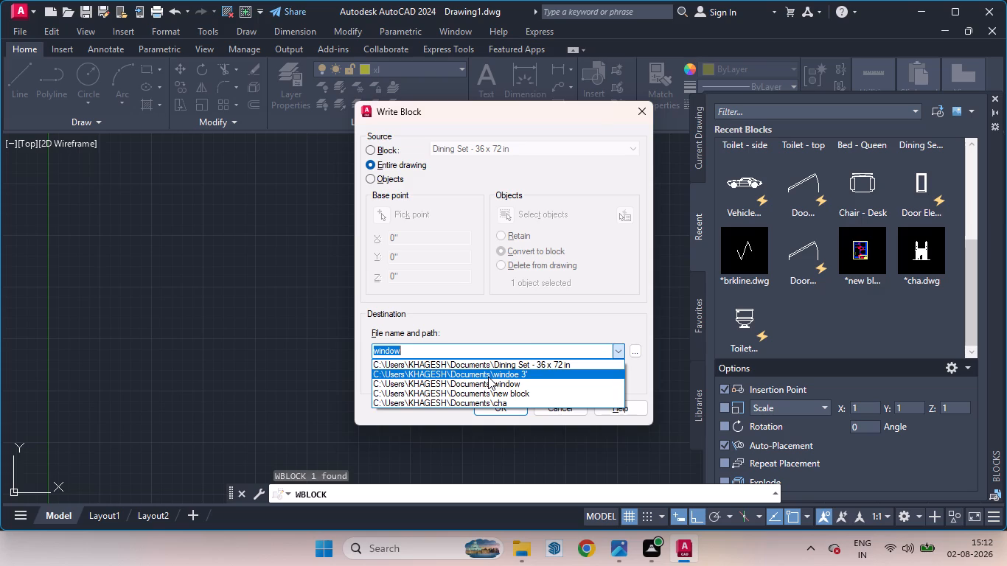
click(488, 377)
click(506, 406)
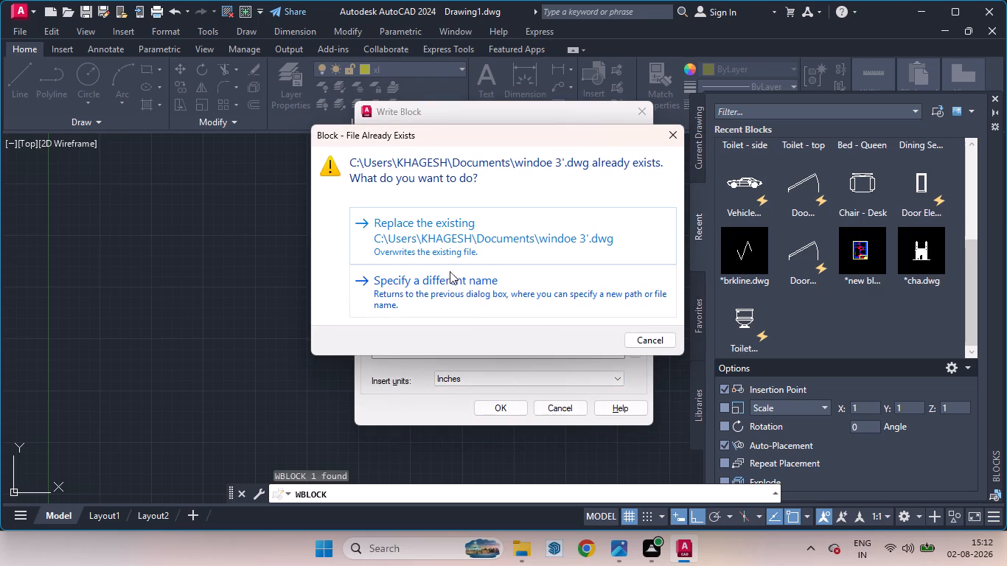
click(442, 244)
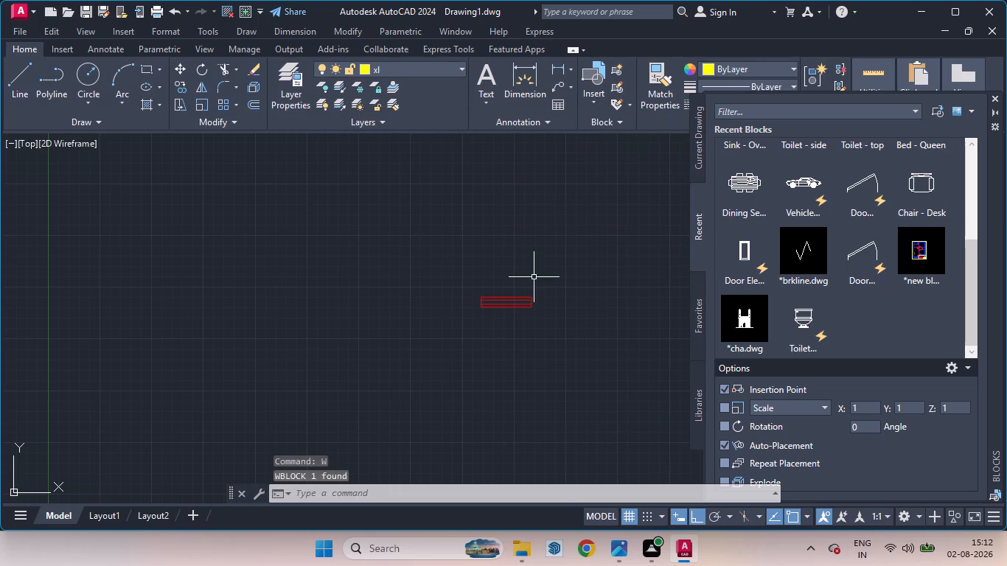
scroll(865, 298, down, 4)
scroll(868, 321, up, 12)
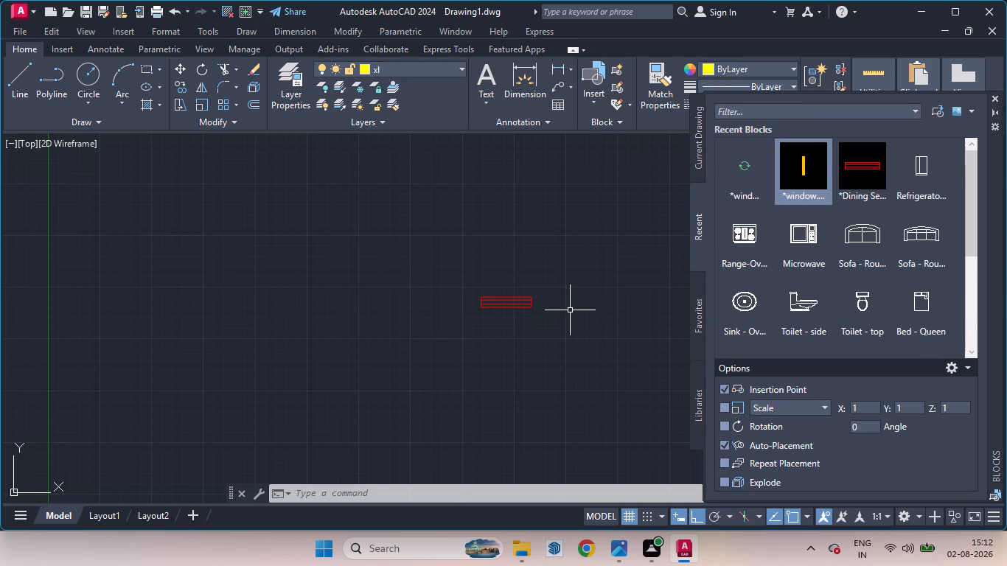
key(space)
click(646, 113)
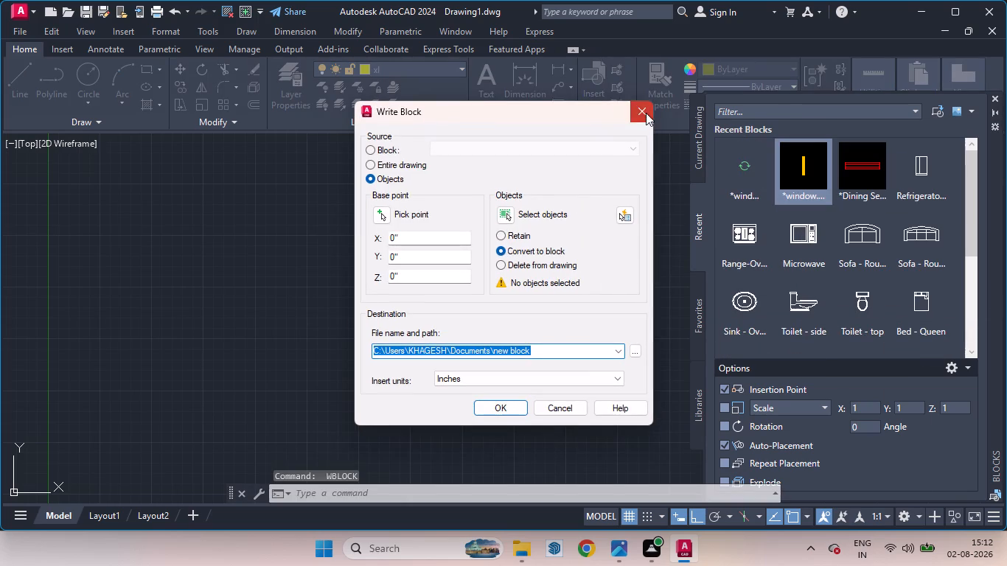
Close the Blocks palette to clear the drawing area.
click(998, 97)
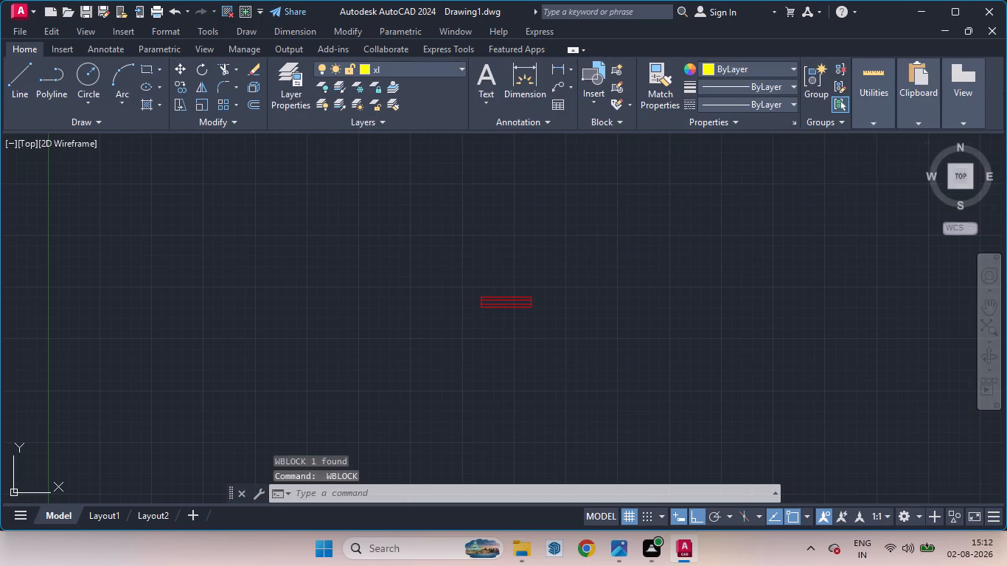
Move the red window symbol from its lower corner, with Ortho off, to just above the floor plan's top wall over the upper-left room.
scroll(514, 332, down, 6)
scroll(517, 339, up, 3)
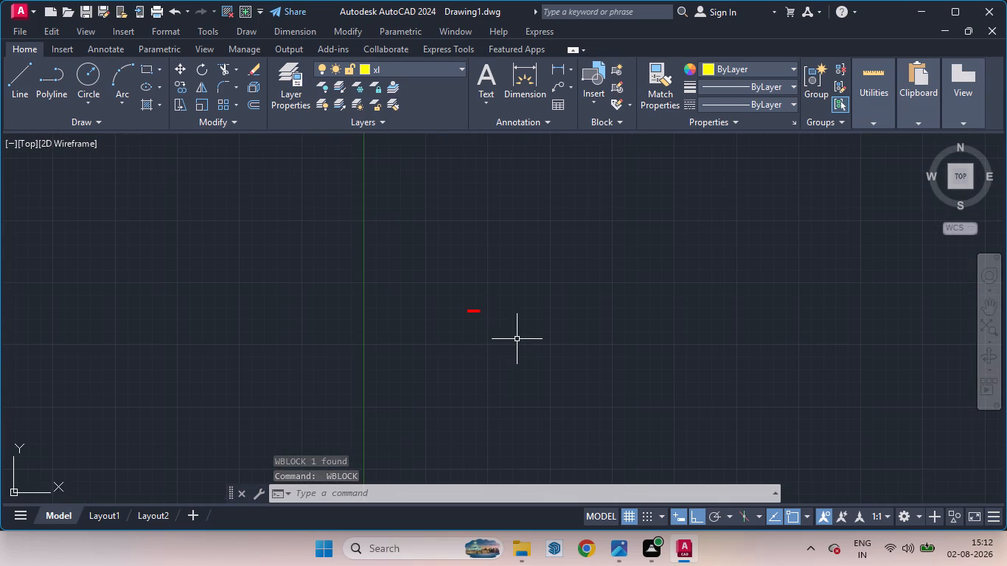
drag(485, 328, 483, 321)
click(447, 283)
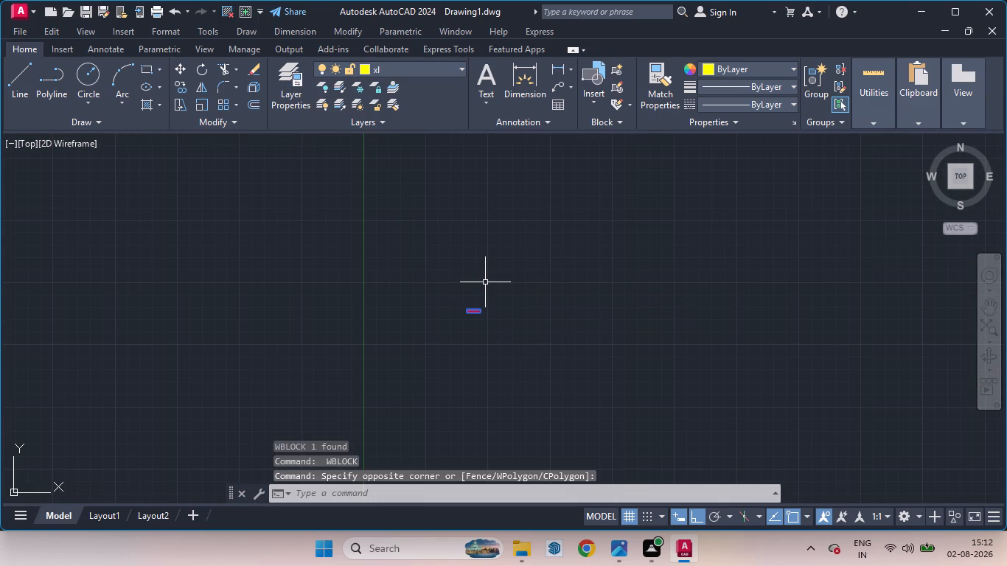
key(m)
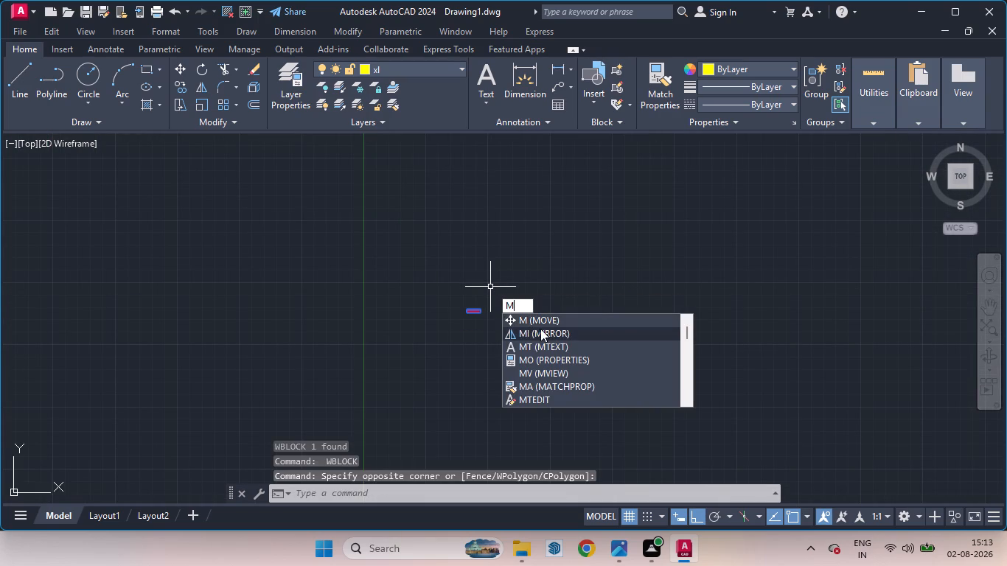
key(Return)
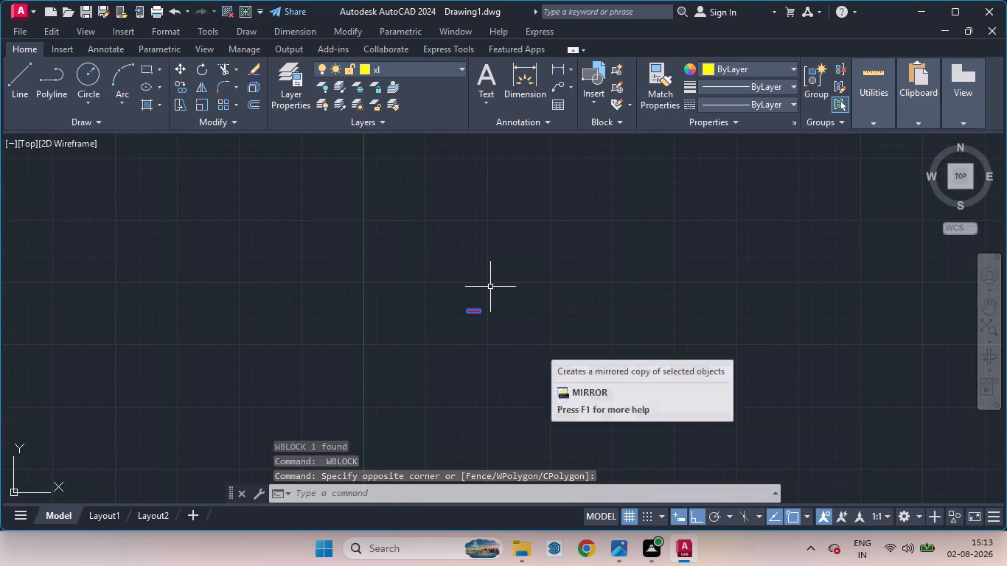
scroll(477, 334, up, 2)
click(482, 287)
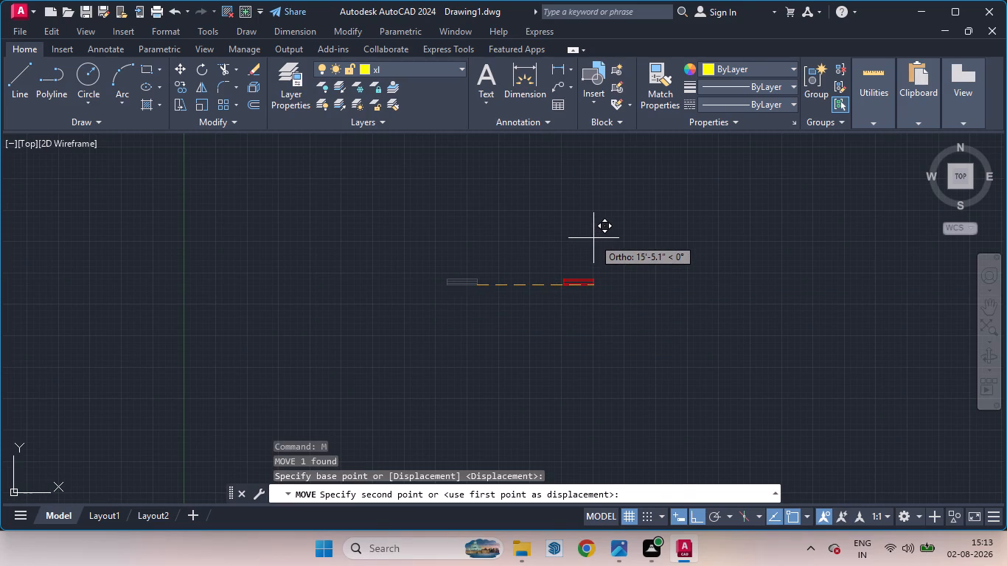
key(shift+F8)
scroll(673, 242, down, 4)
scroll(611, 274, down, 4)
scroll(548, 290, down, 2)
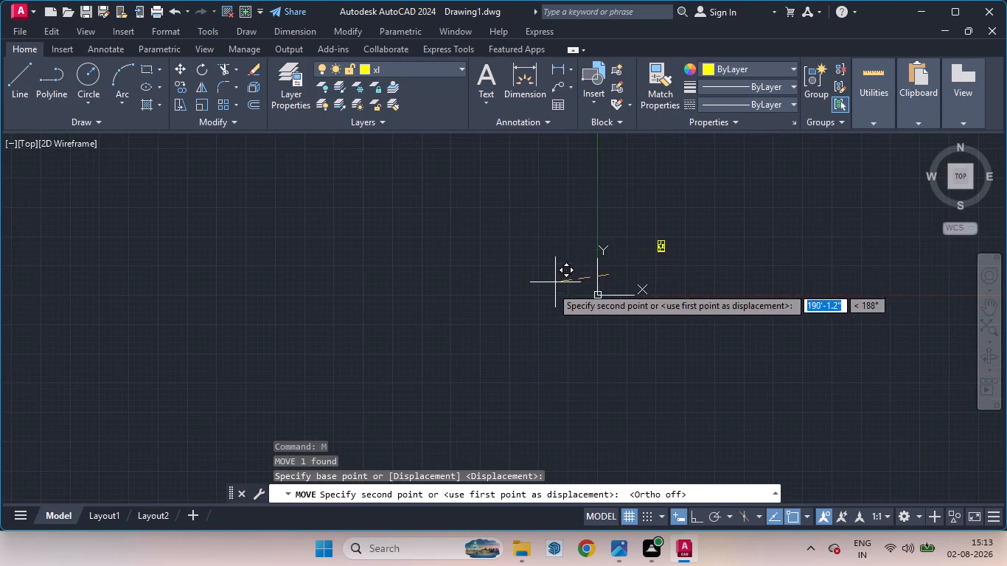
scroll(546, 293, down, 1)
scroll(631, 251, up, 5)
scroll(456, 326, up, 4)
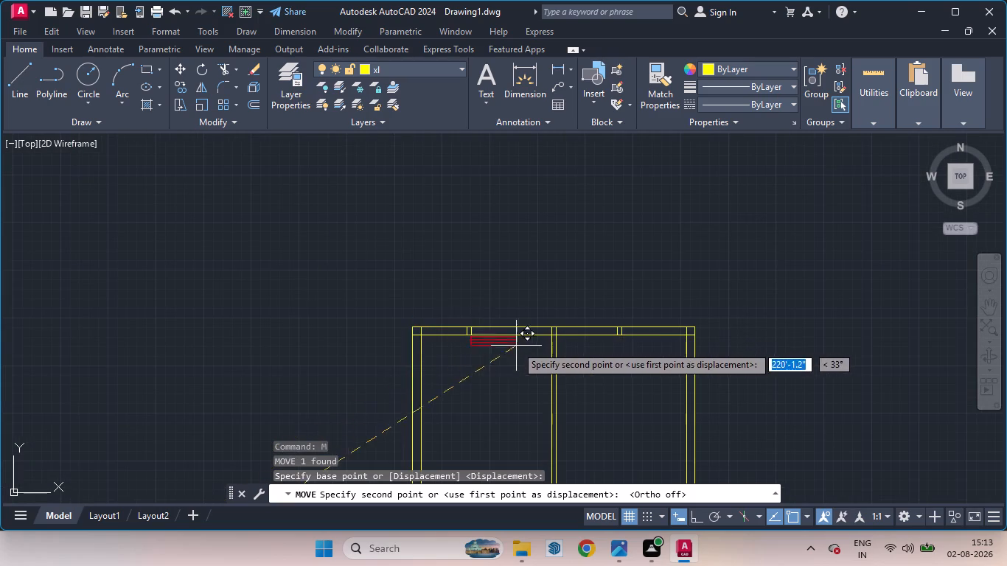
scroll(501, 358, down, 3)
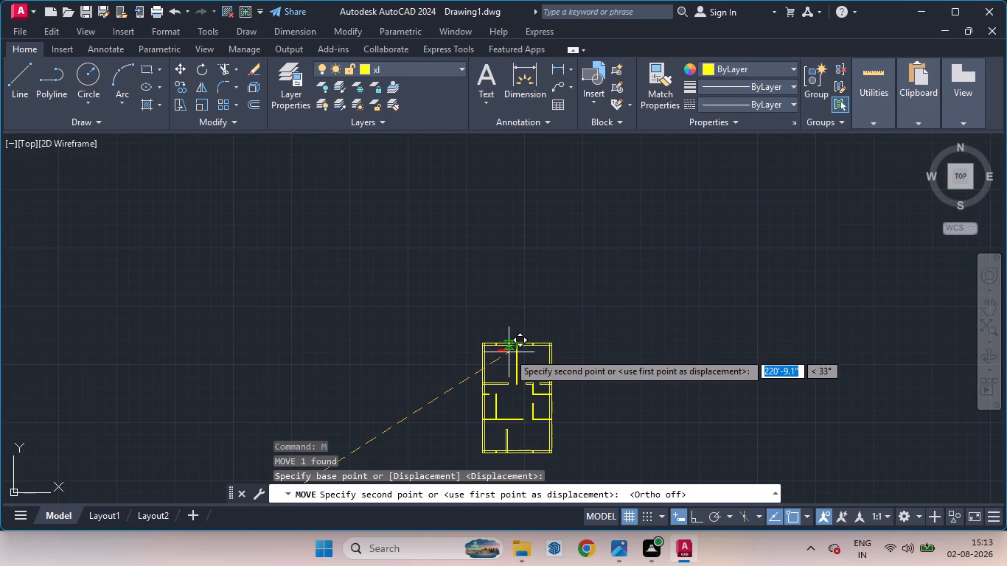
scroll(509, 357, up, 4)
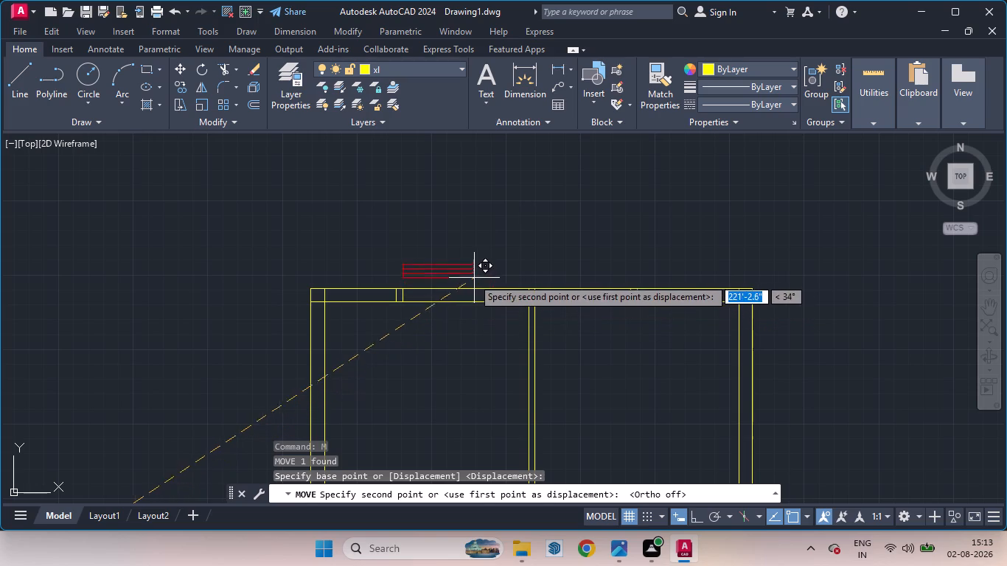
click(473, 276)
key(space)
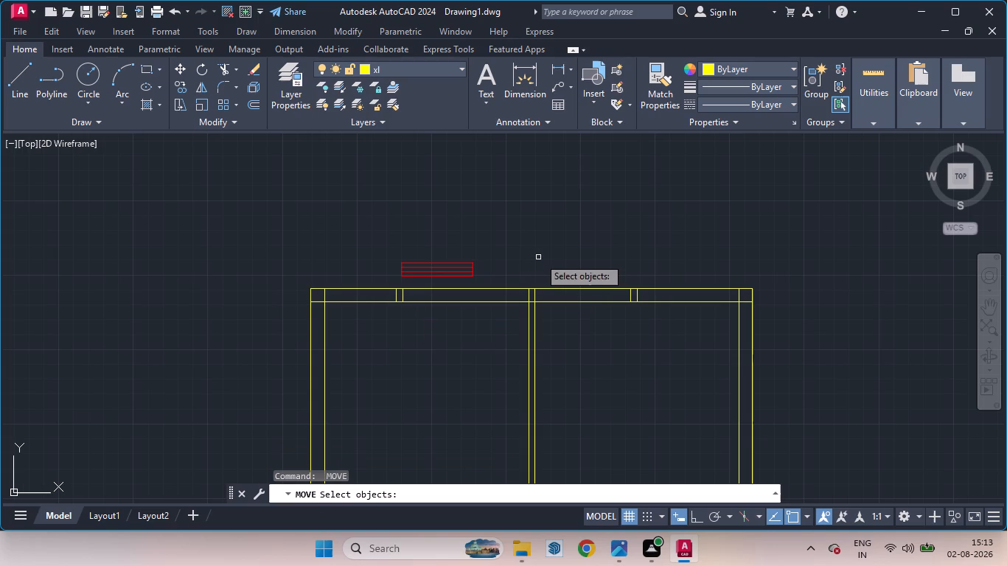
key(space)
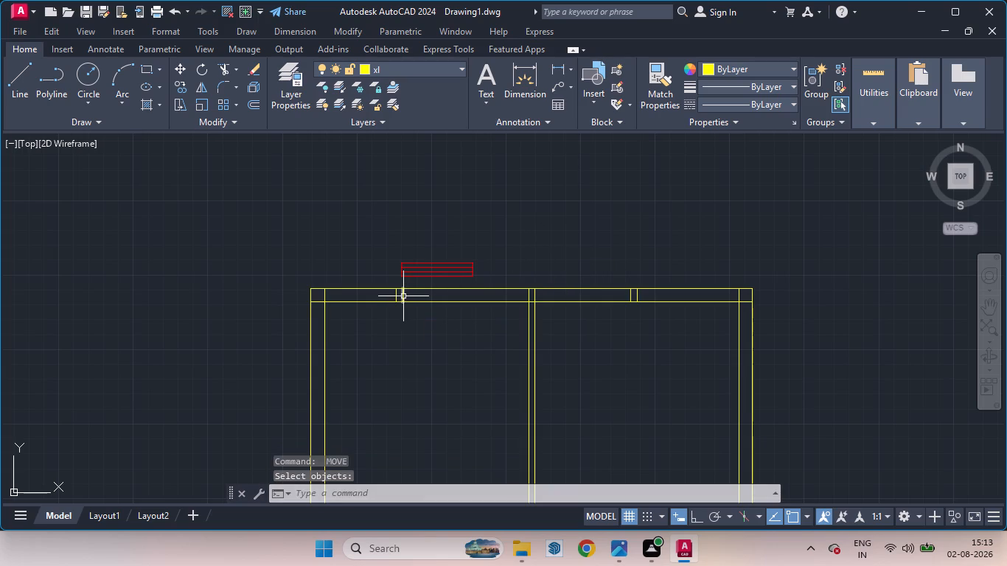
Delete the two short yellow marker lines inside the top wall of the upper-left room.
click(401, 296)
key(Delete)
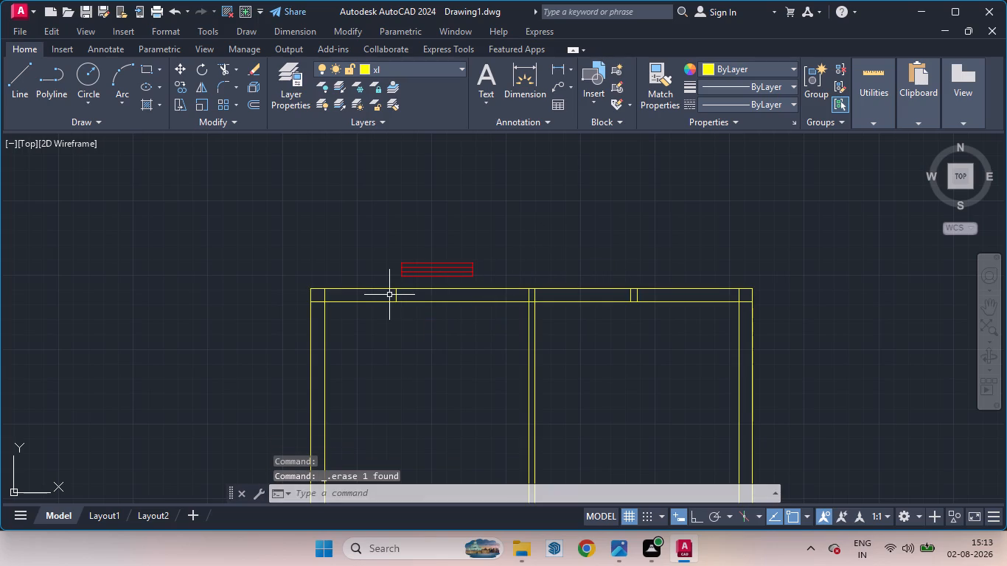
click(396, 294)
key(Delete)
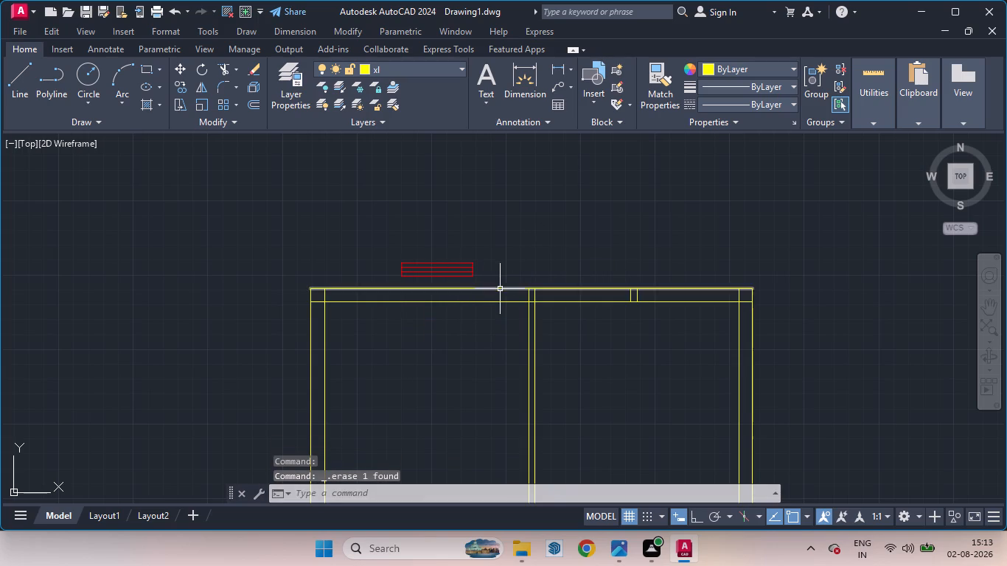
Move the window symbol by the midpoint of its lower edge into the top wall of the upper-left room.
click(484, 282)
click(388, 248)
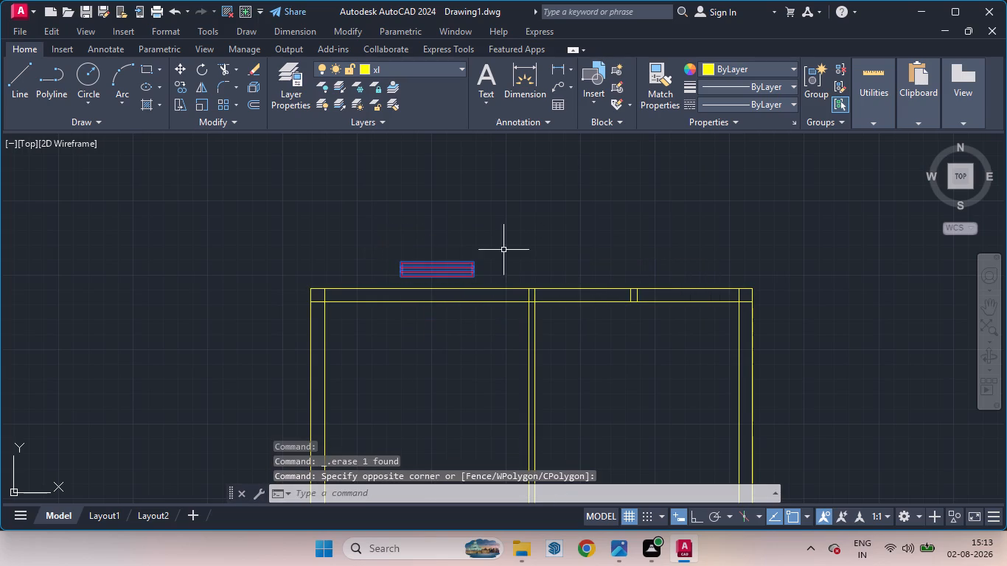
key(m)
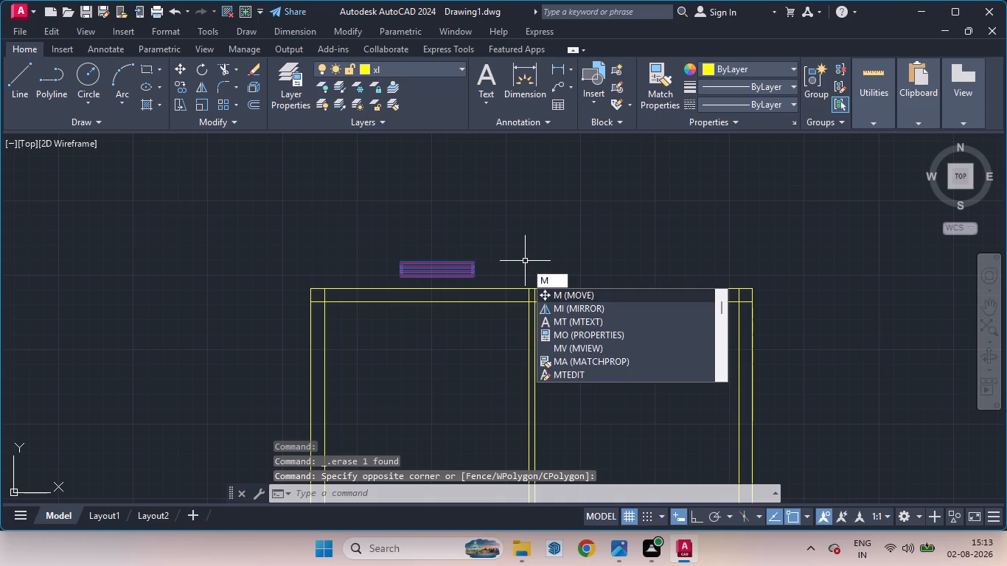
key(Return)
click(438, 278)
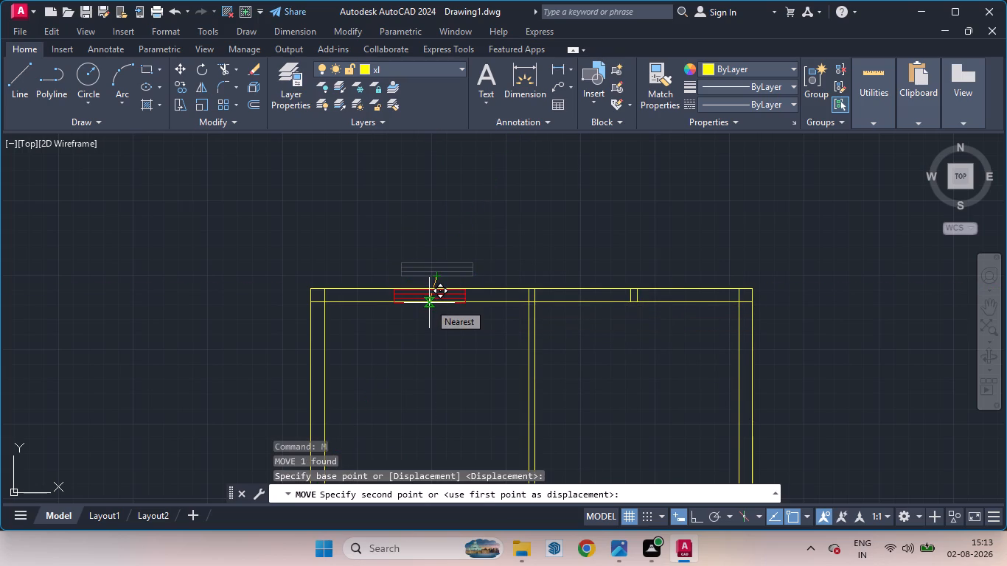
scroll(429, 302, up, 5)
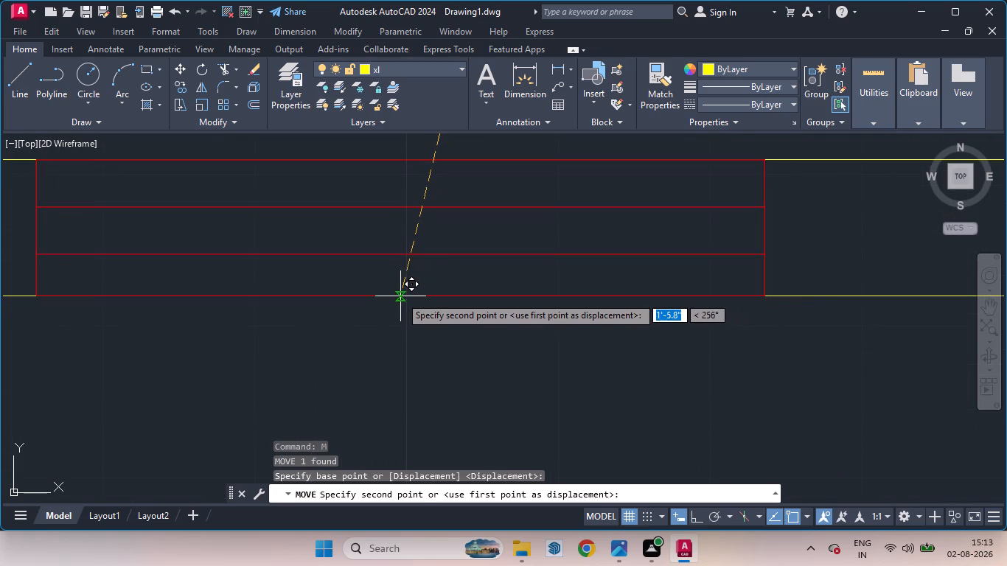
scroll(461, 299, down, 4)
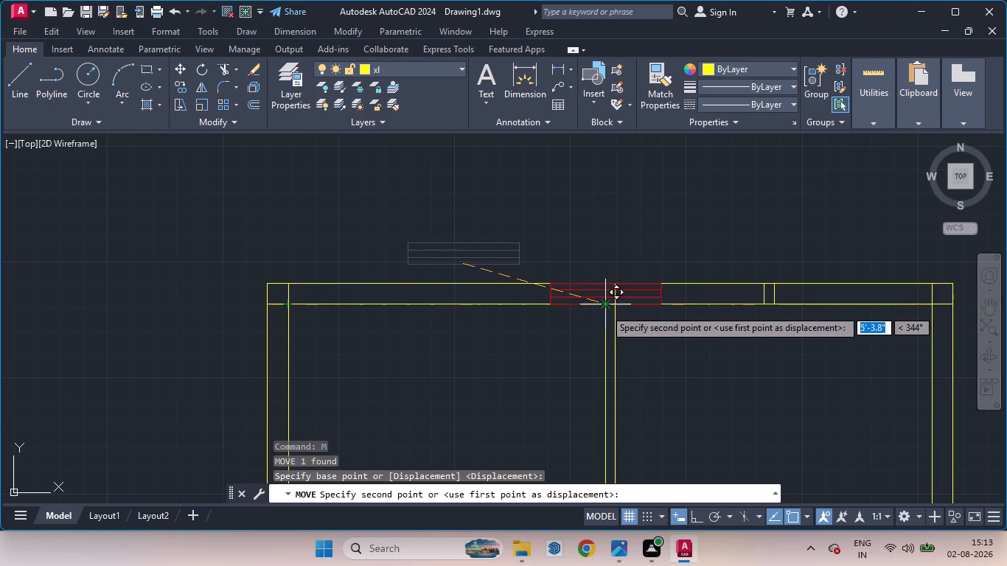
click(461, 304)
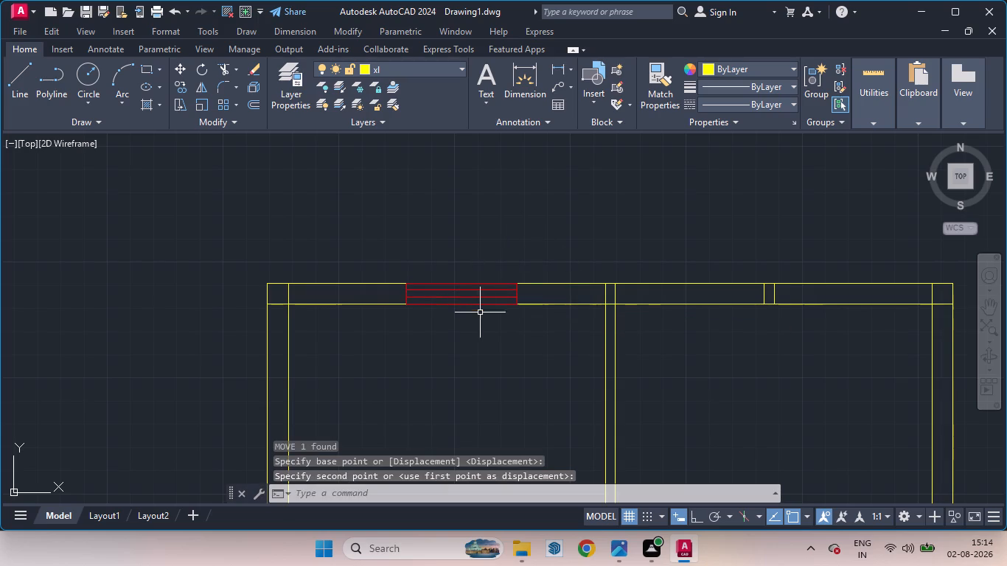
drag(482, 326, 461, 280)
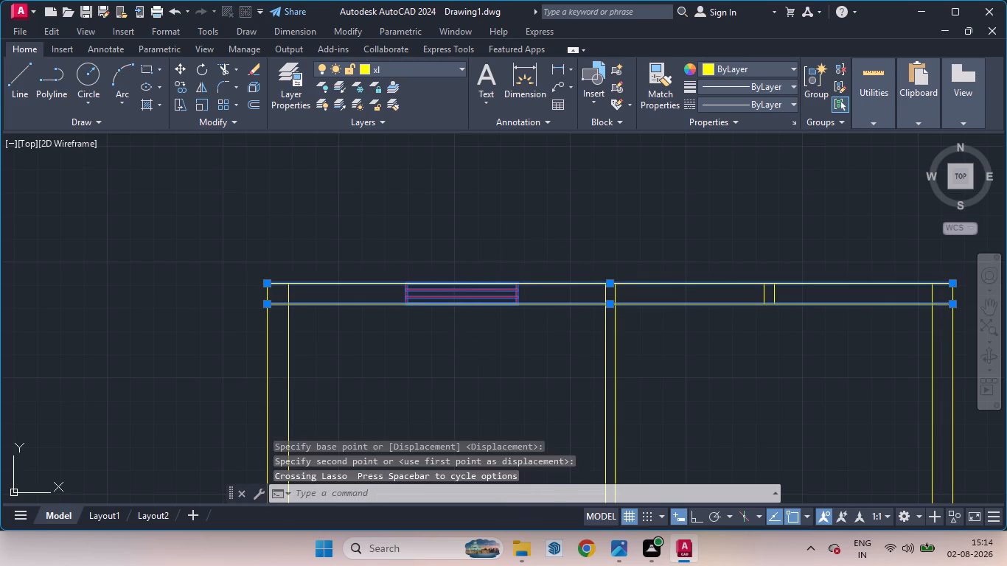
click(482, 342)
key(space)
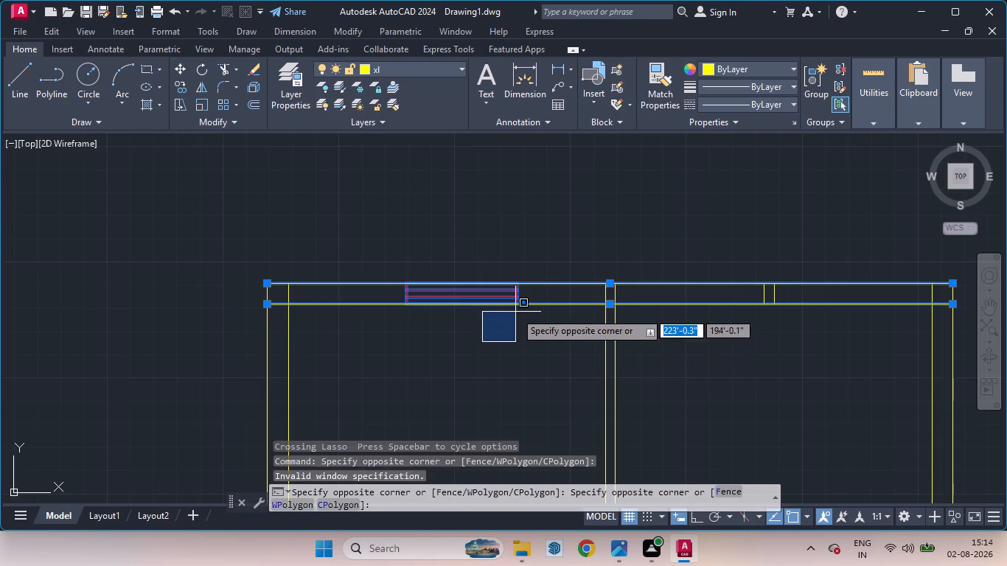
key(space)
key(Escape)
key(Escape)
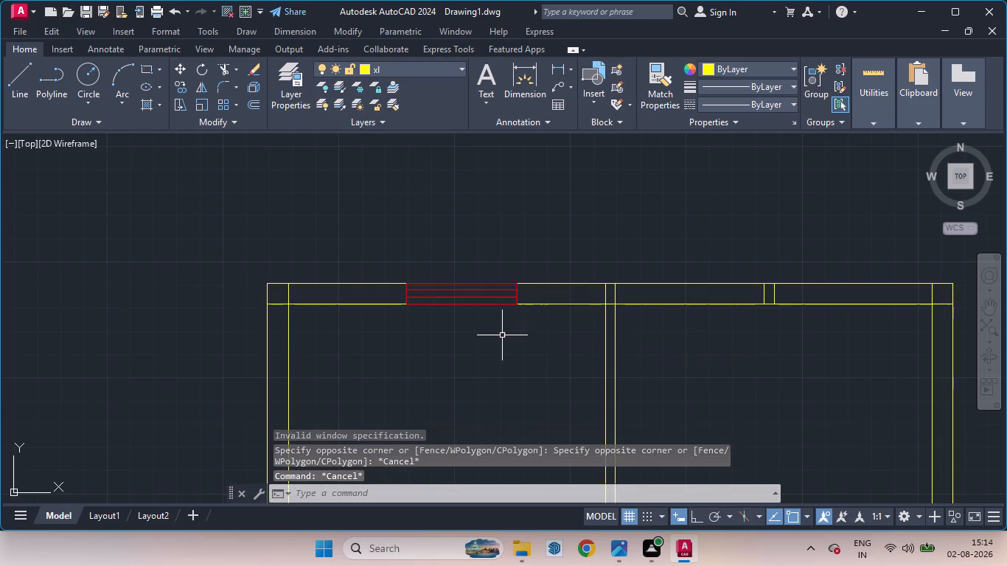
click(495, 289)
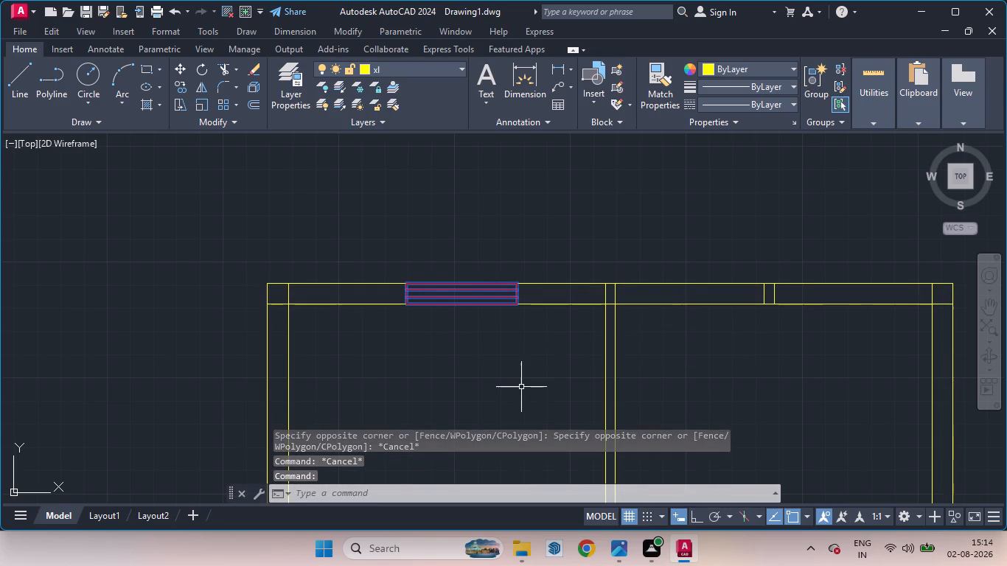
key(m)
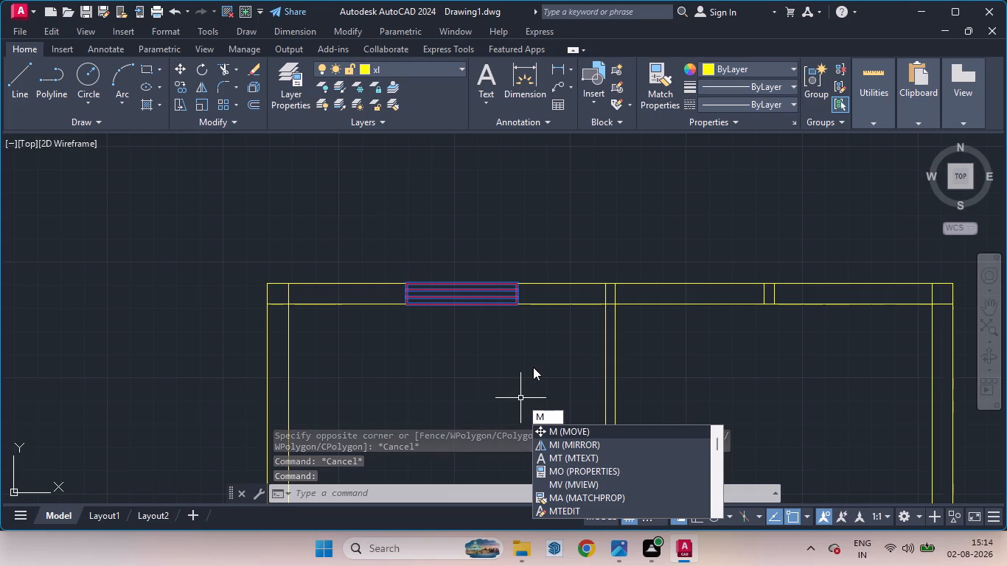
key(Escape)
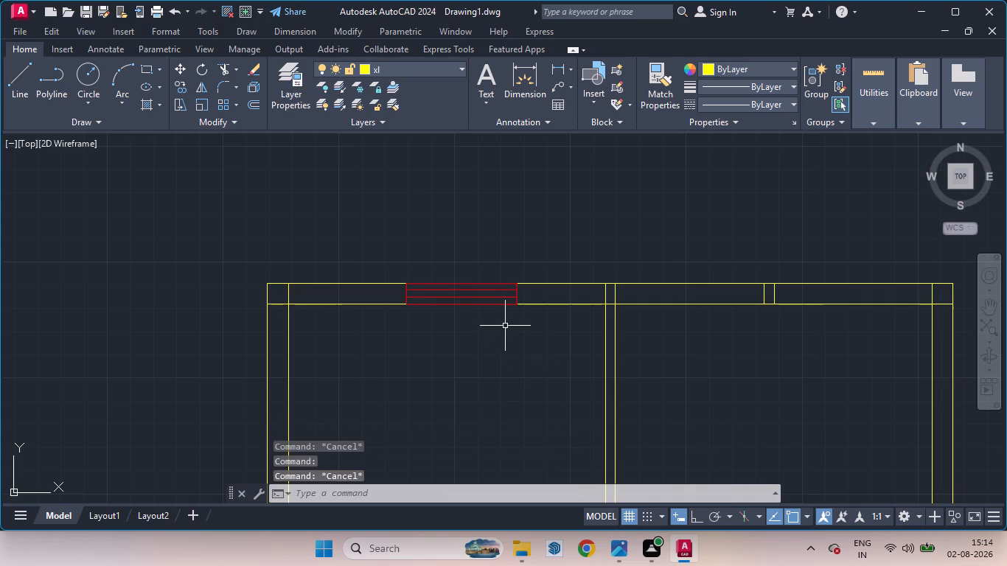
Copy the window symbol into the top wall of the upper-right room, and place a spare copy inside that room.
click(461, 290)
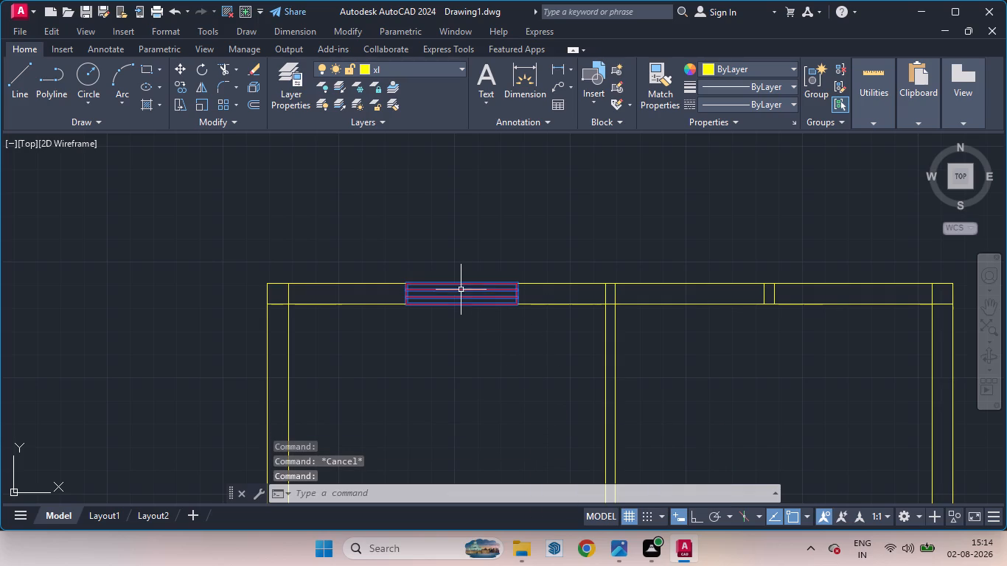
text(co)
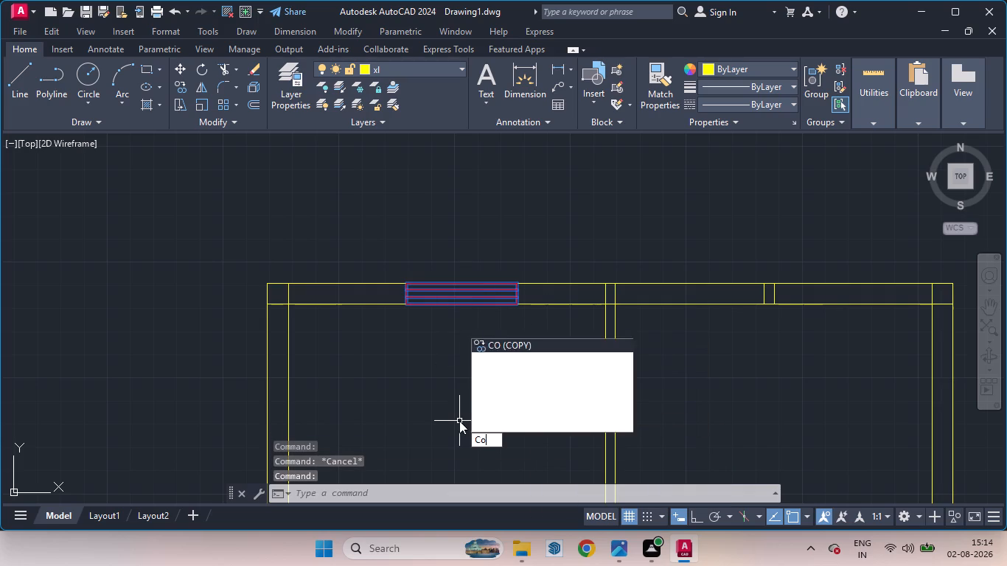
key(Return)
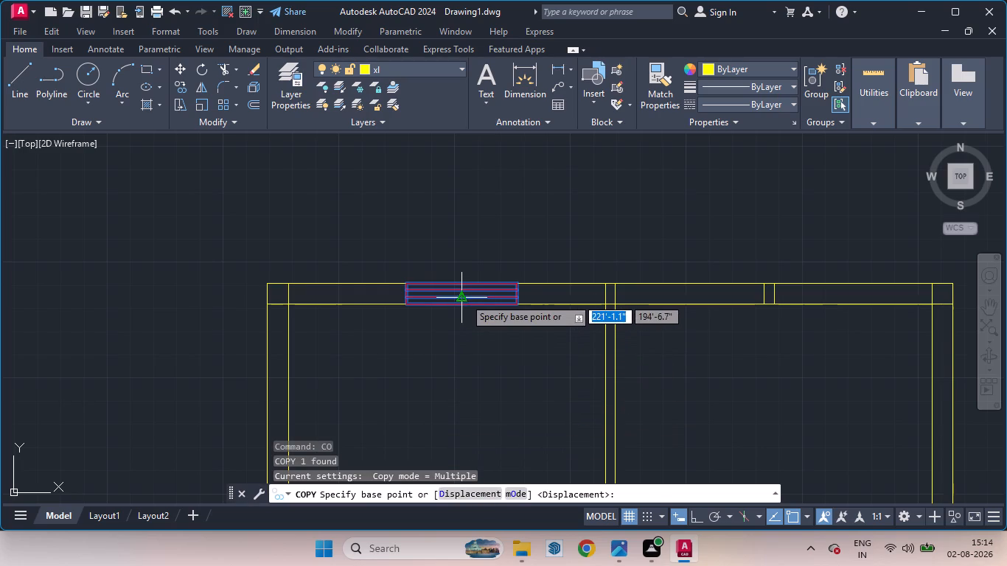
click(464, 298)
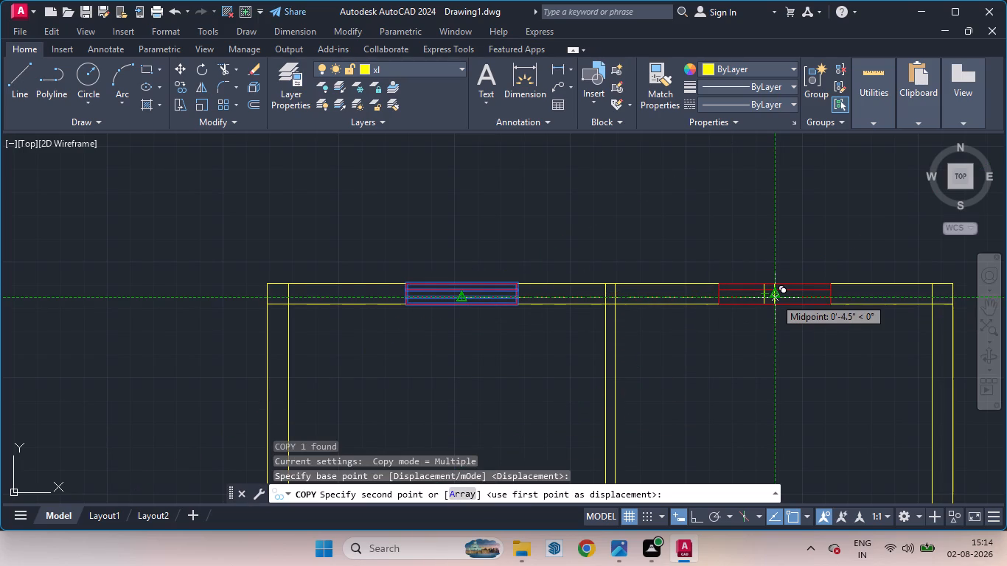
click(775, 298)
click(742, 375)
key(space)
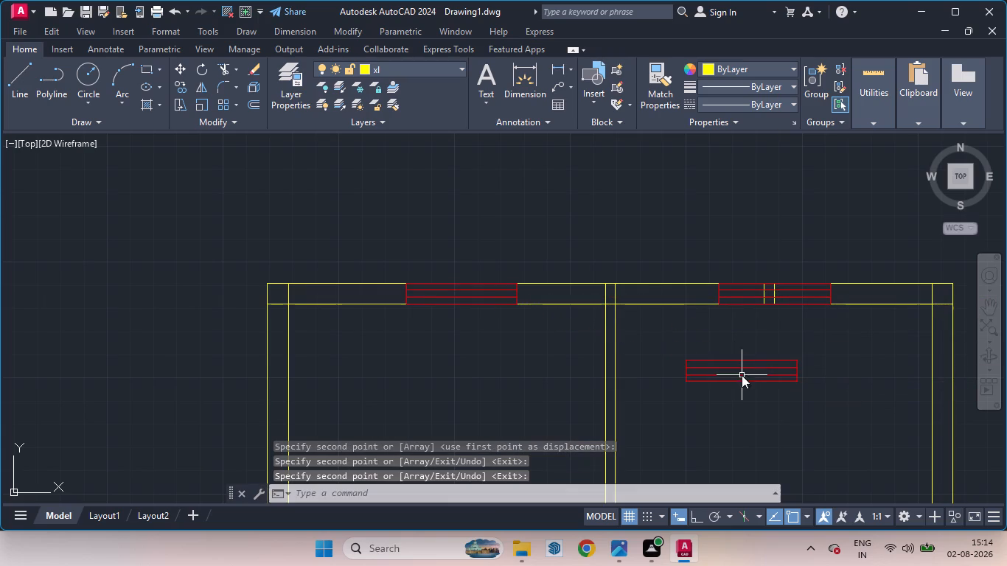
Delete the two short yellow marker lines crossing the window in the upper-right room's top wall.
scroll(803, 282, up, 4)
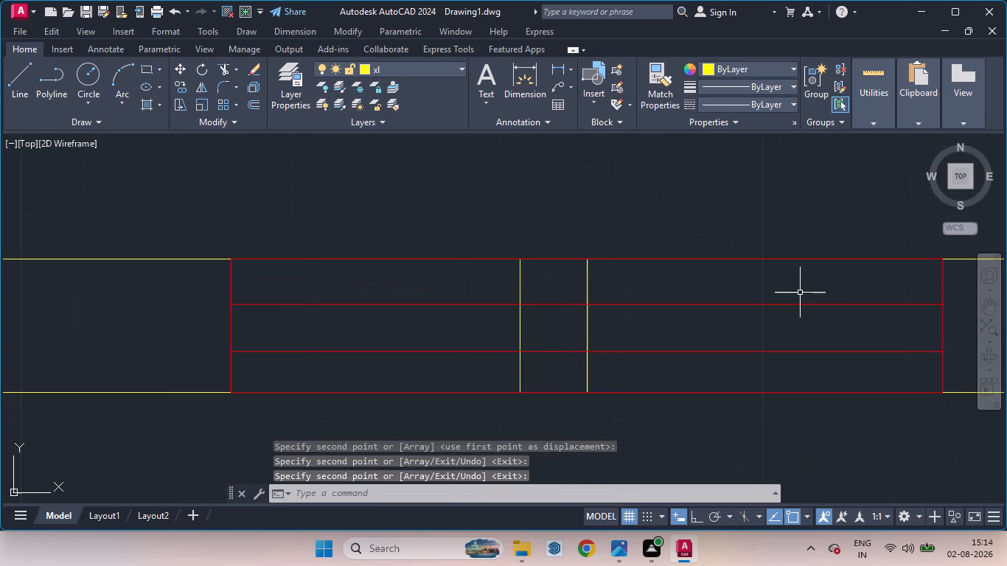
click(588, 284)
key(Delete)
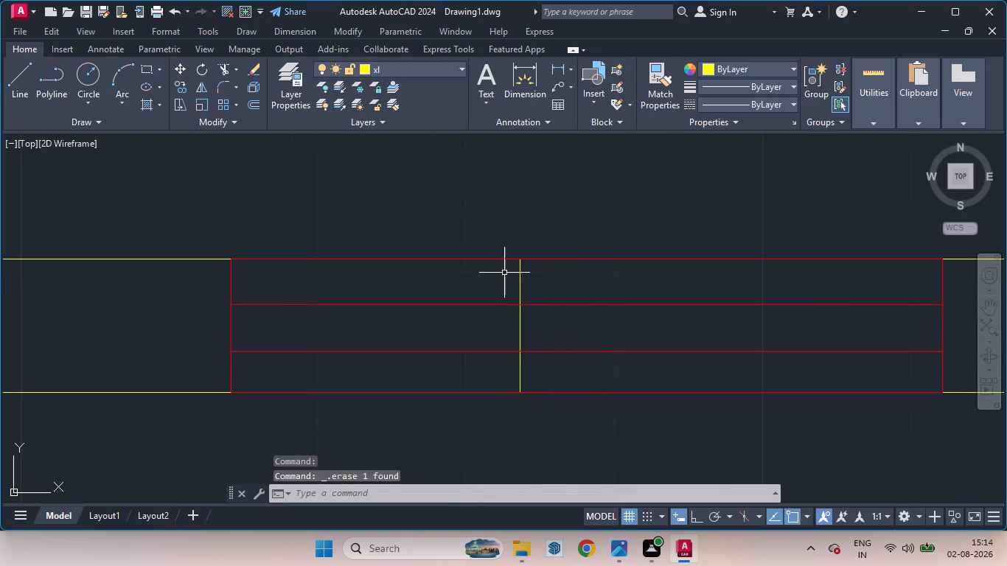
click(520, 280)
key(Delete)
scroll(574, 234, down, 4)
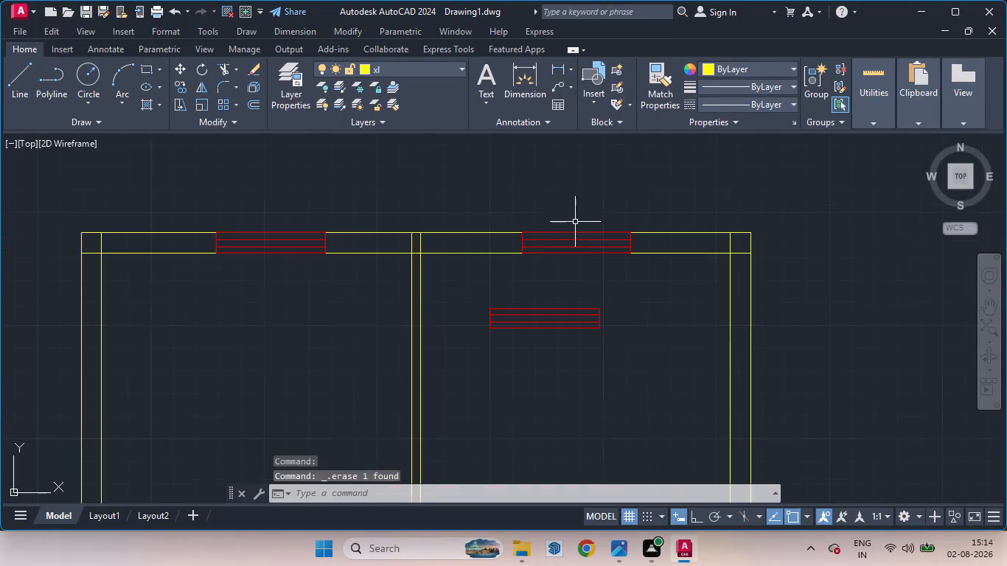
scroll(571, 212, down, 3)
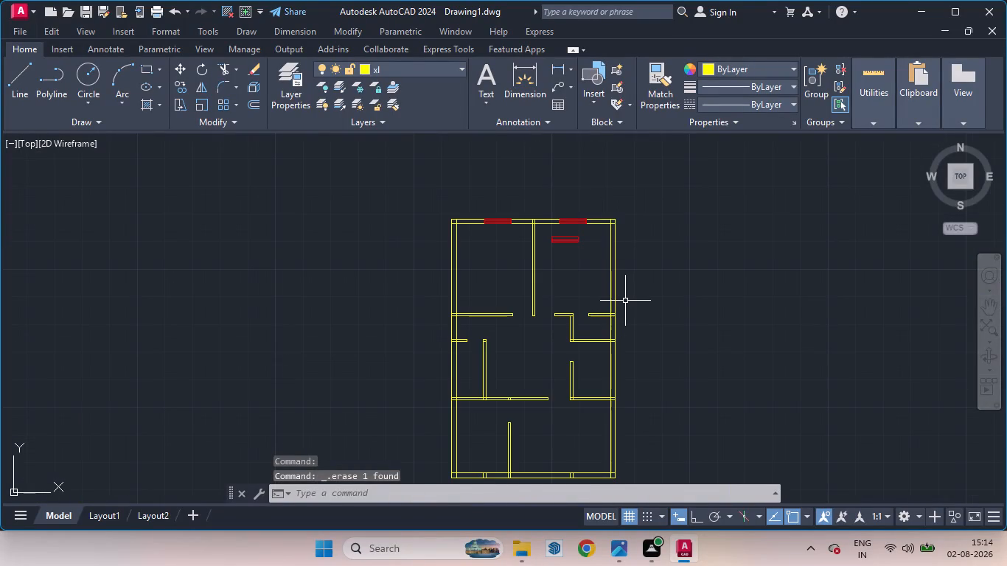
Rotate the spare window symbol inside the upper-right room by 90 degrees.
click(588, 254)
click(548, 236)
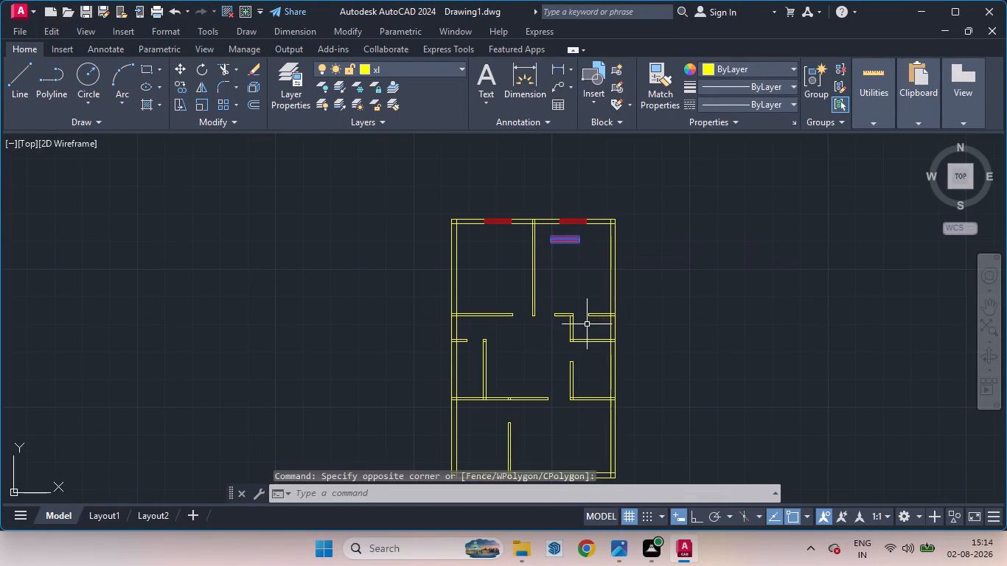
text(ro)
key(Return)
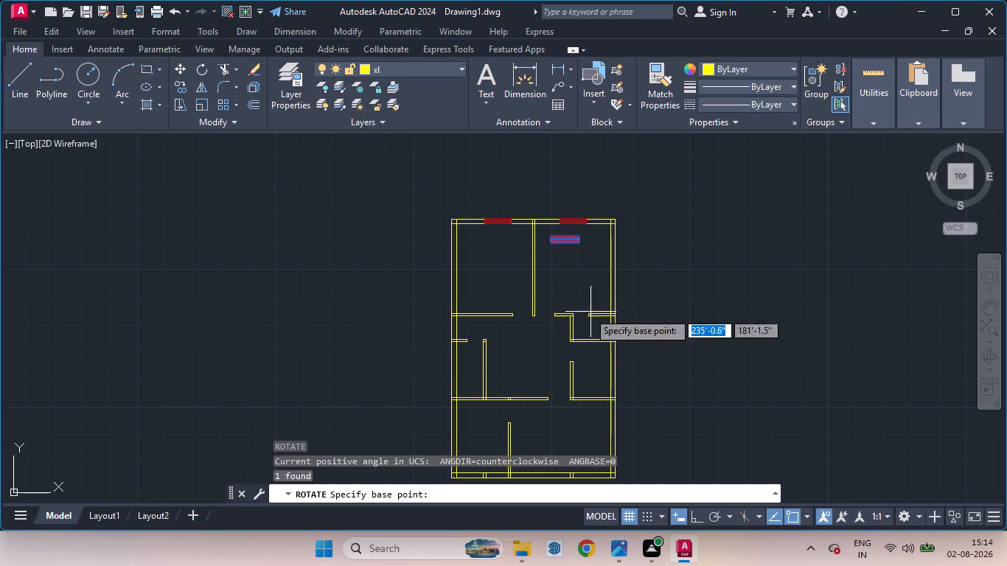
click(583, 246)
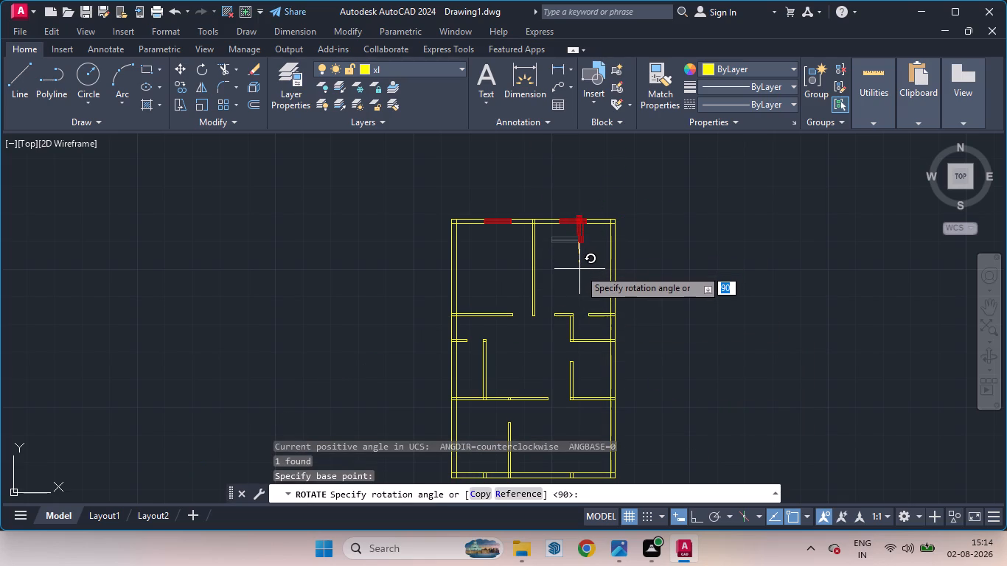
text(90)
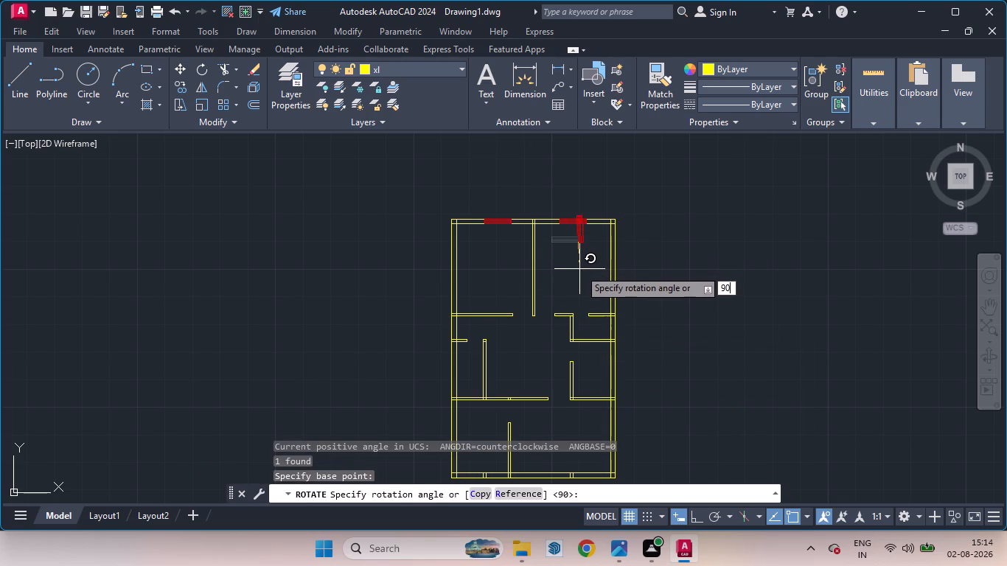
key(Return)
Move the rotated window symbol by the midpoint of its long outer edge into the left outer wall of the upper-left room.
click(585, 282)
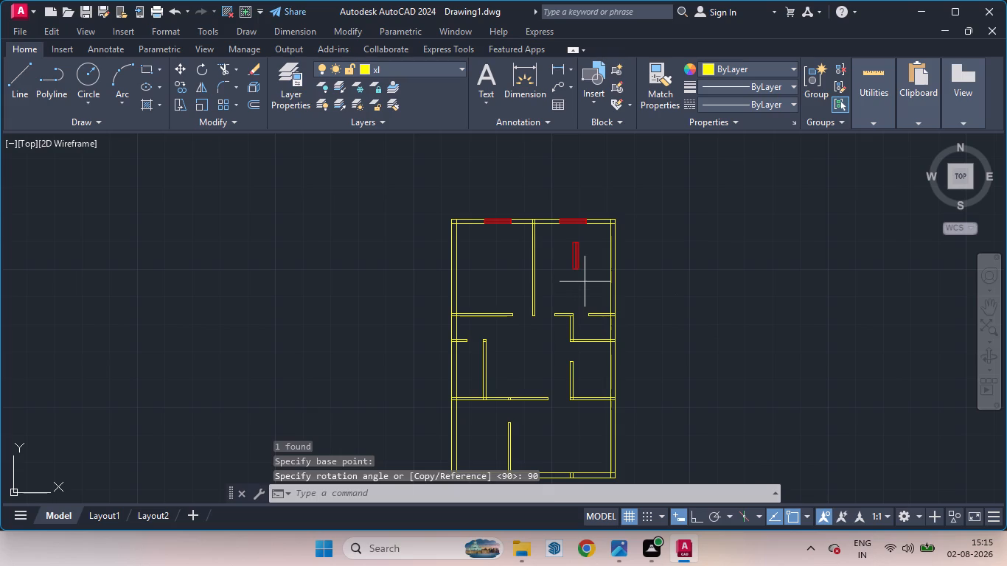
click(565, 242)
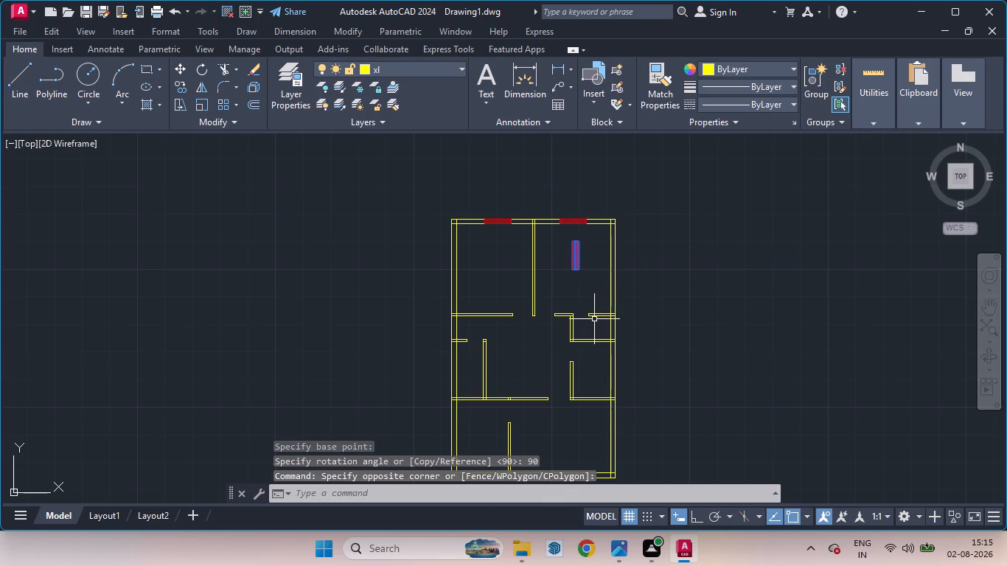
key(m)
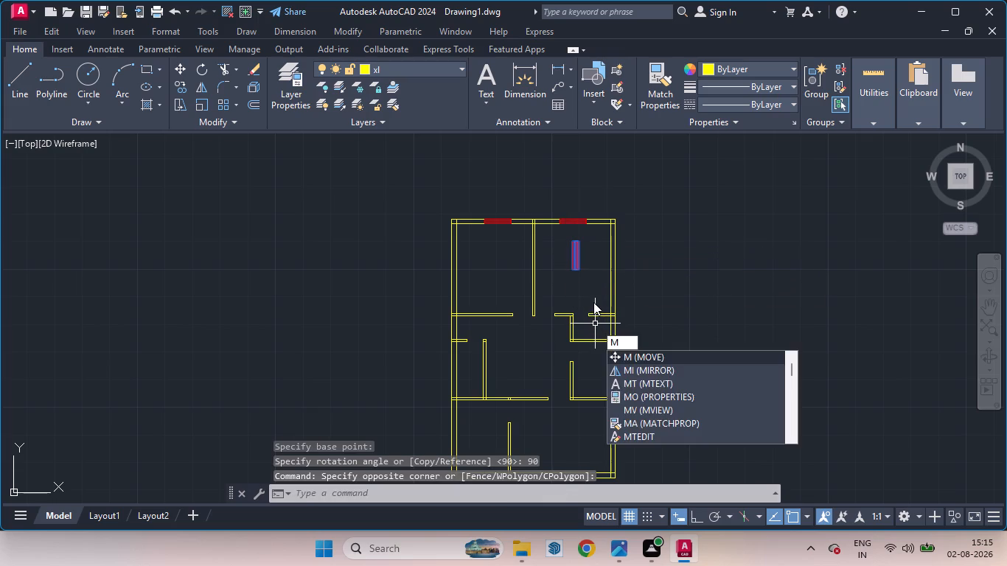
key(Return)
click(571, 254)
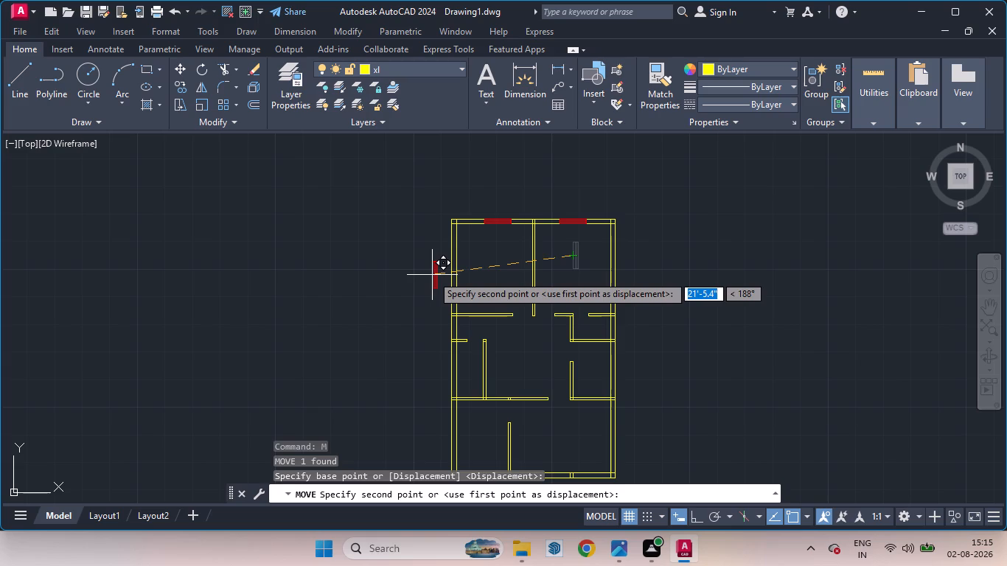
scroll(474, 268, up, 3)
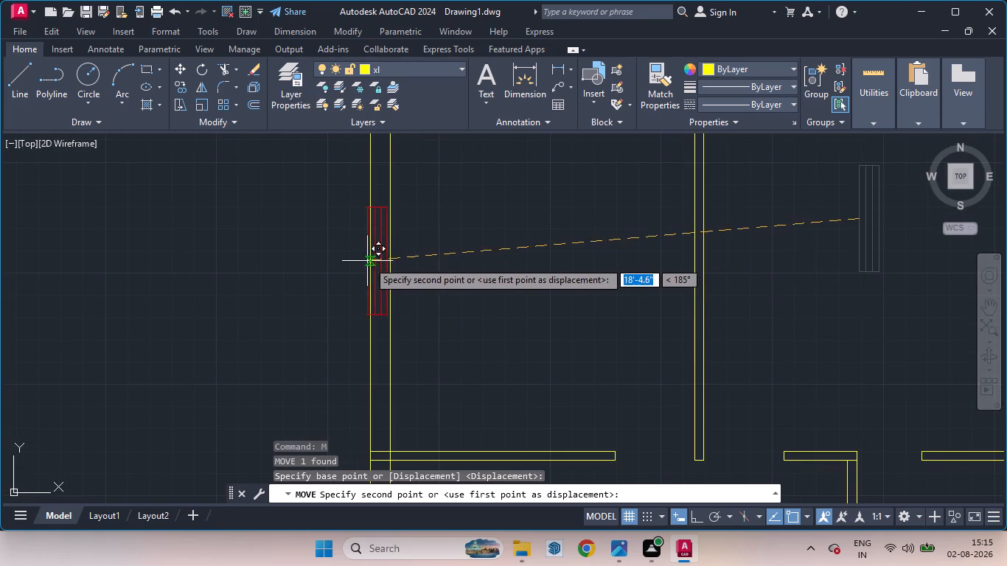
scroll(372, 256, down, 1)
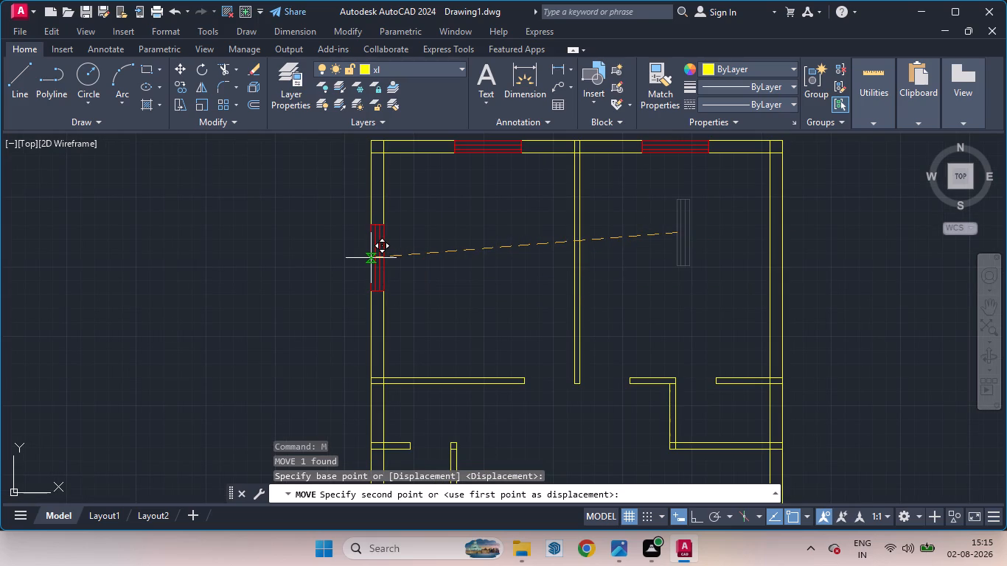
click(372, 257)
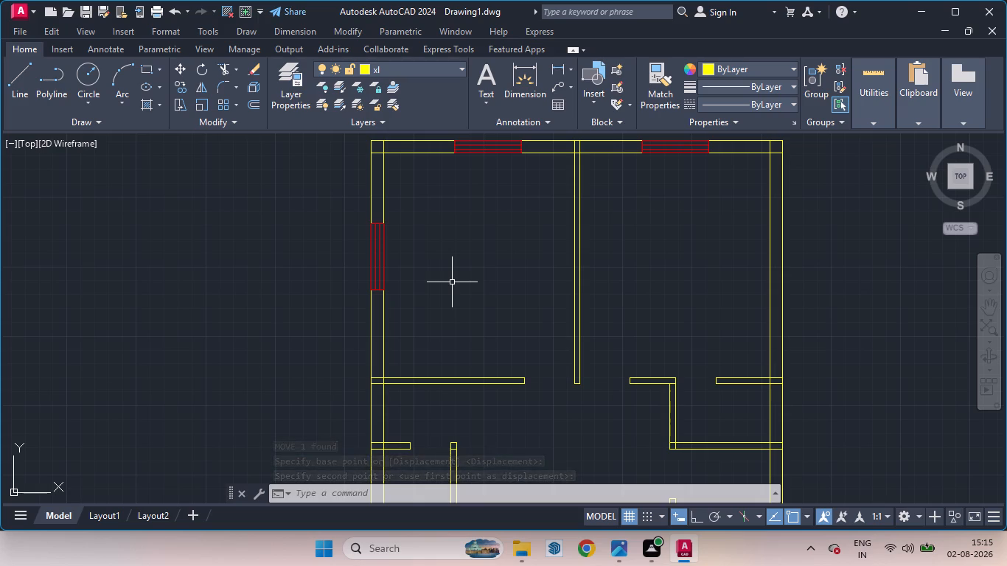
With Ortho on, copy the left-wall window by its lower-edge midpoint straight across into the right outer wall of the upper-right room.
key(shift+F8)
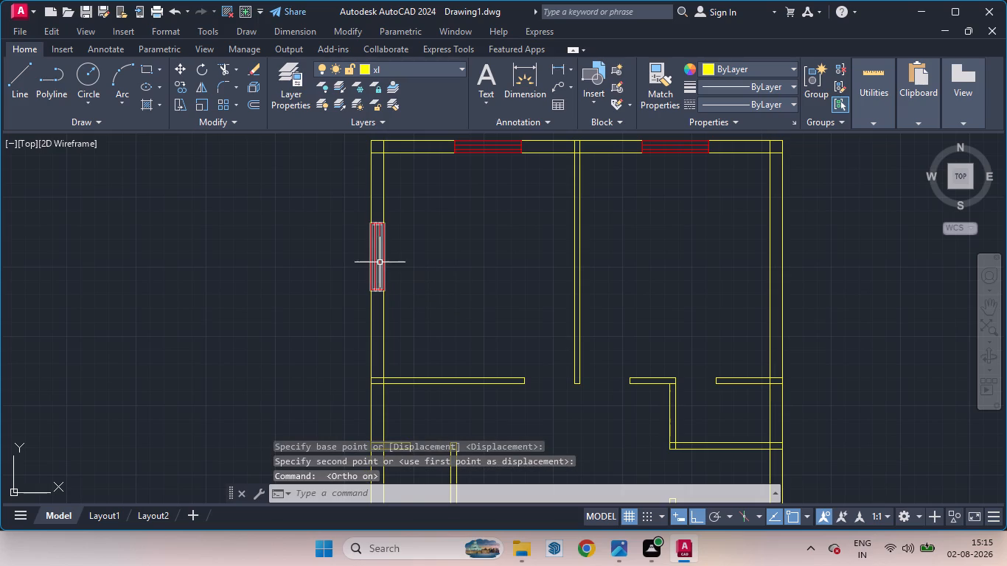
click(378, 262)
key(c)
key(o)
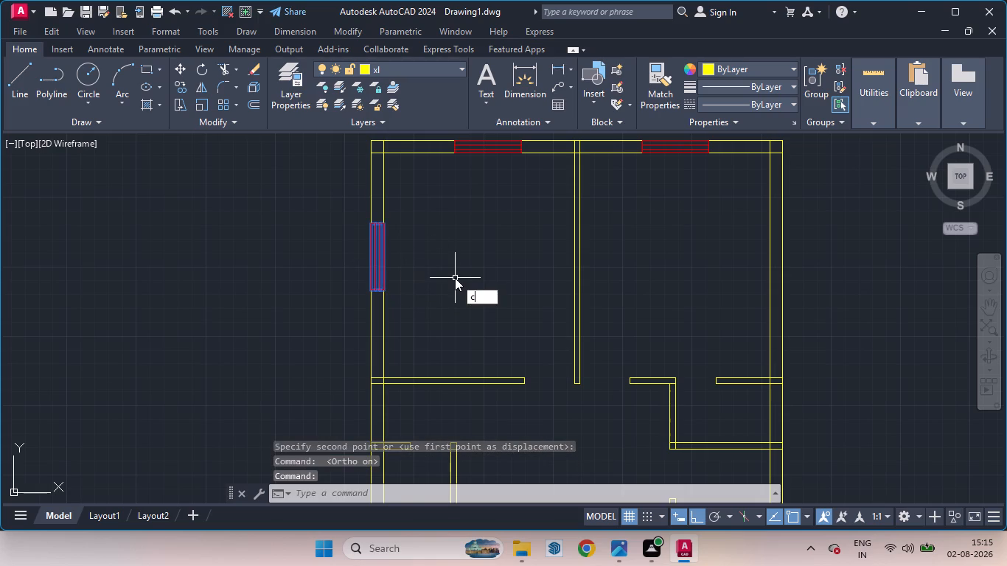
key(Return)
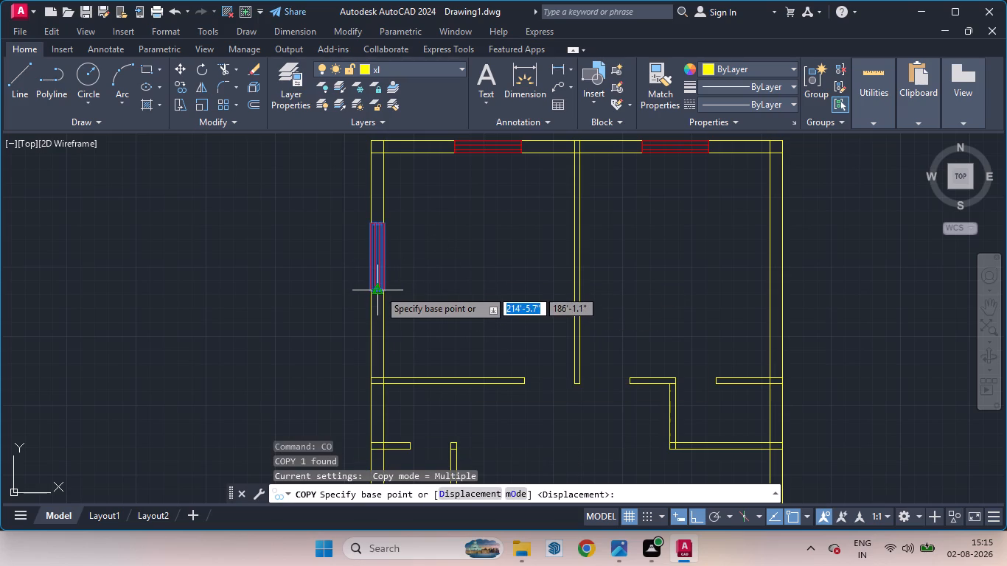
click(379, 290)
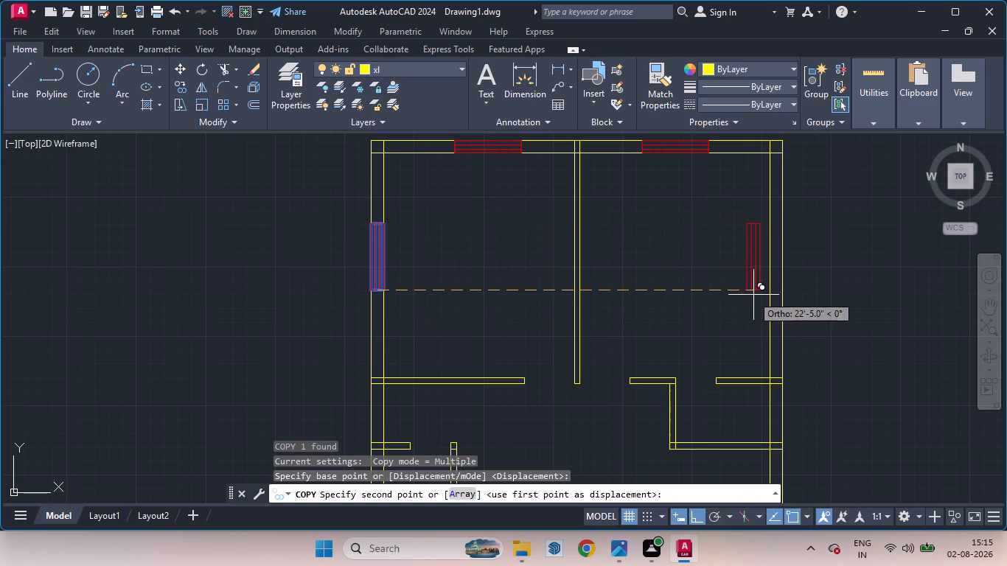
click(776, 298)
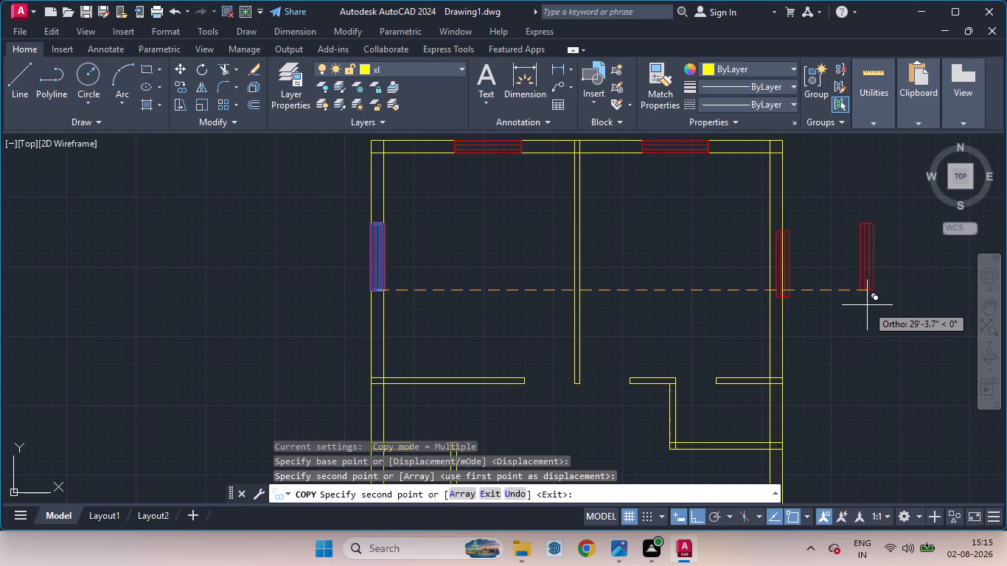
key(ctrl+z)
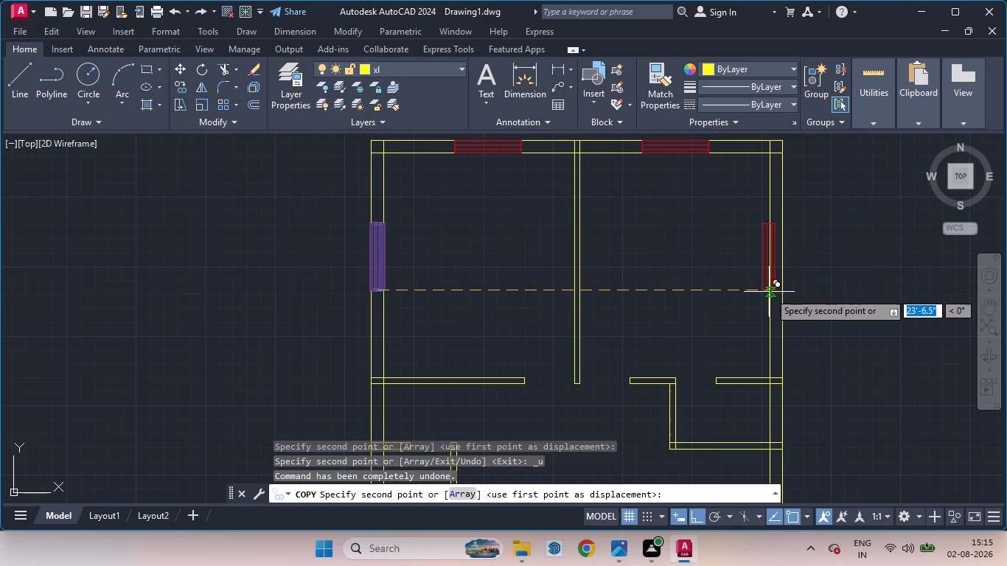
scroll(778, 289, up, 1)
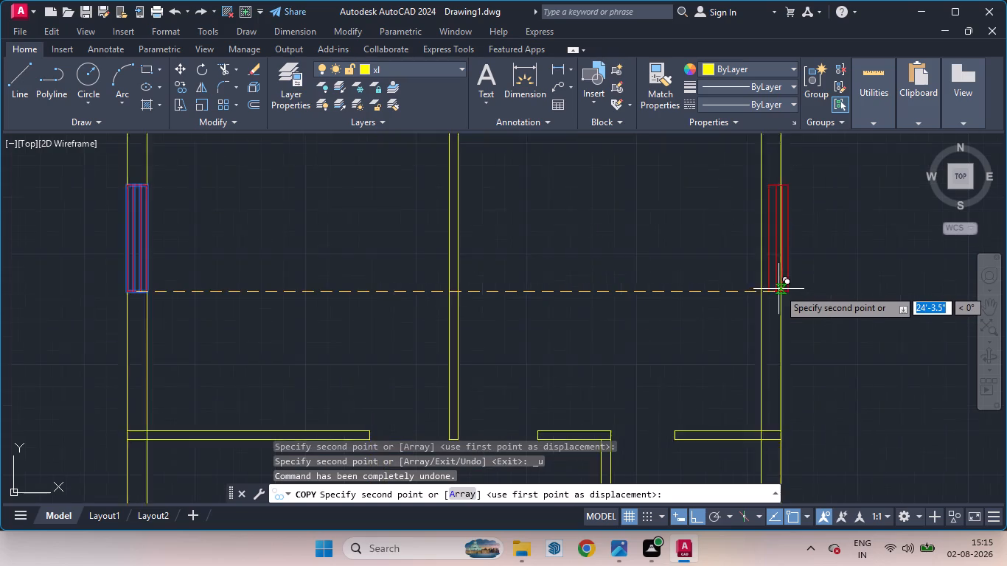
scroll(778, 289, up, 2)
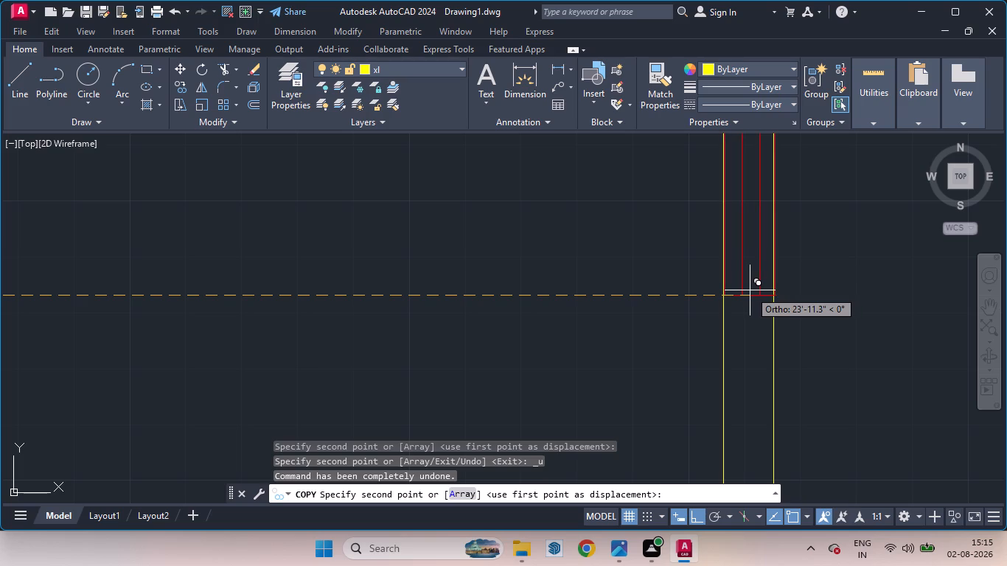
click(748, 290)
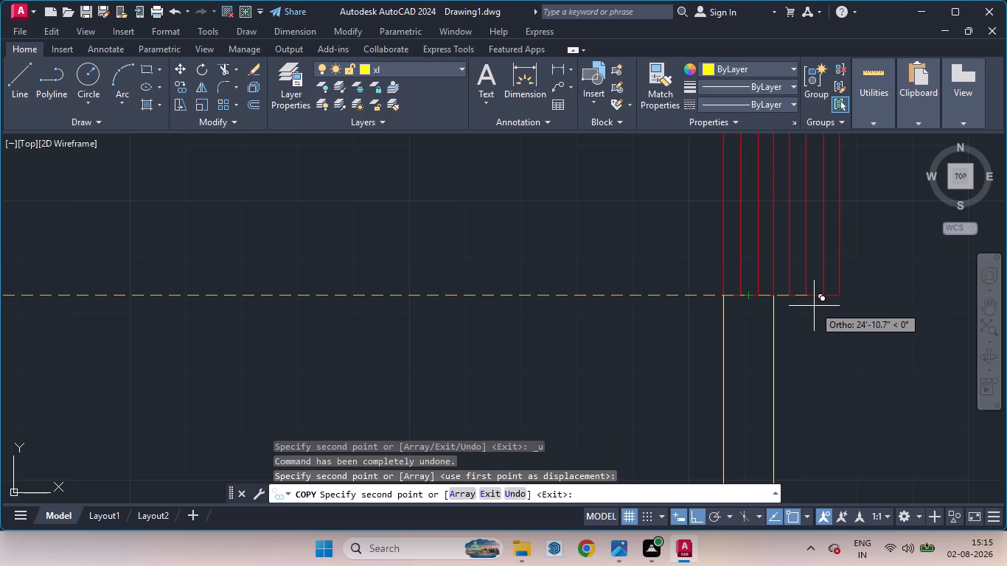
click(812, 310)
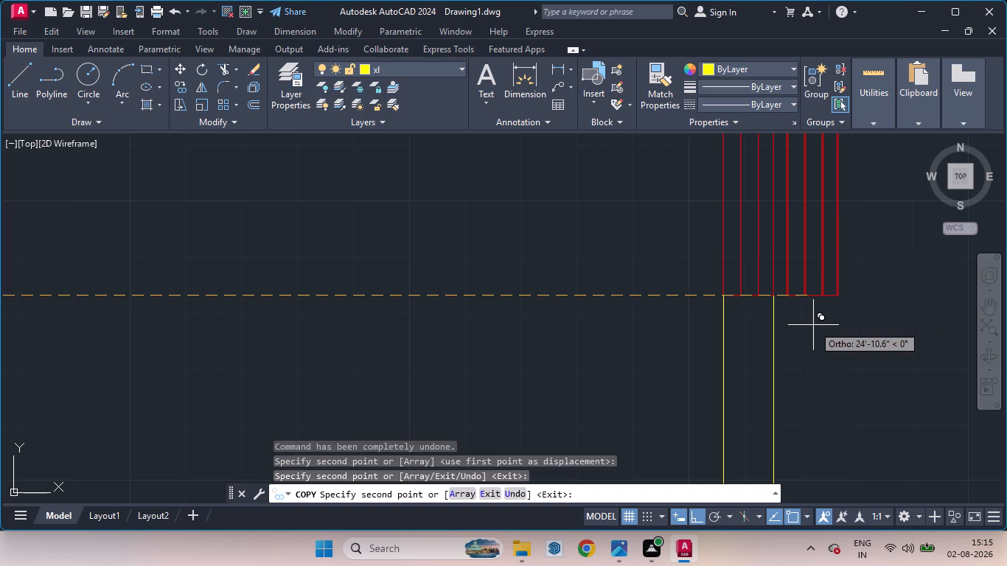
With Ortho off, place another window copy in the right outer wall of the middle-right room, above its lower partition.
scroll(798, 323, down, 2)
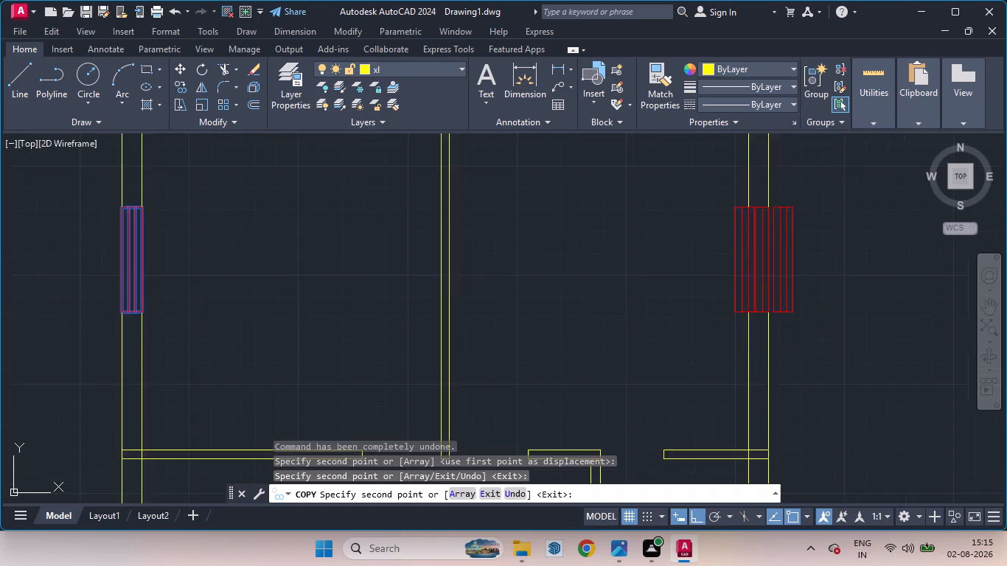
scroll(740, 325, down, 4)
scroll(743, 369, up, 3)
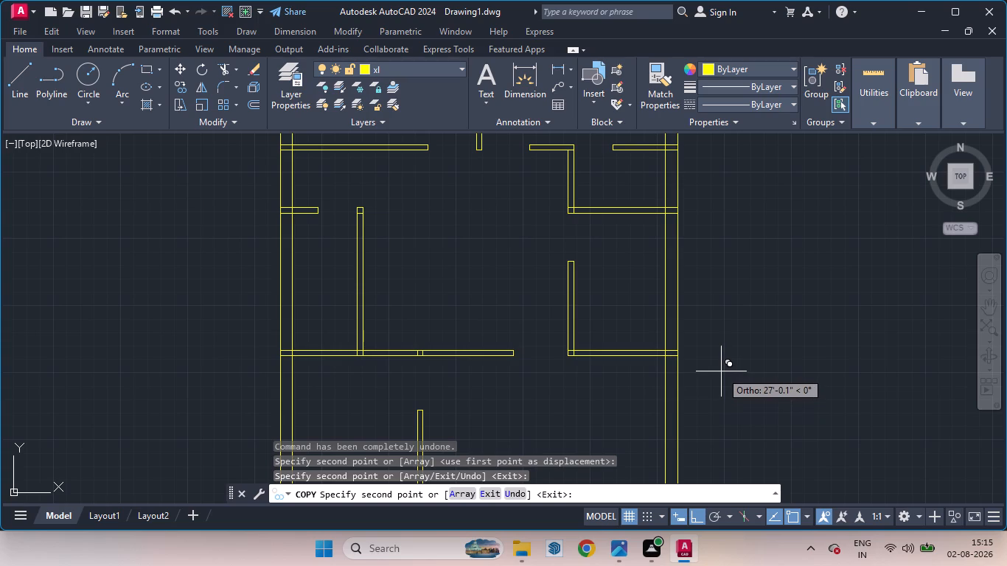
key(shift+F8)
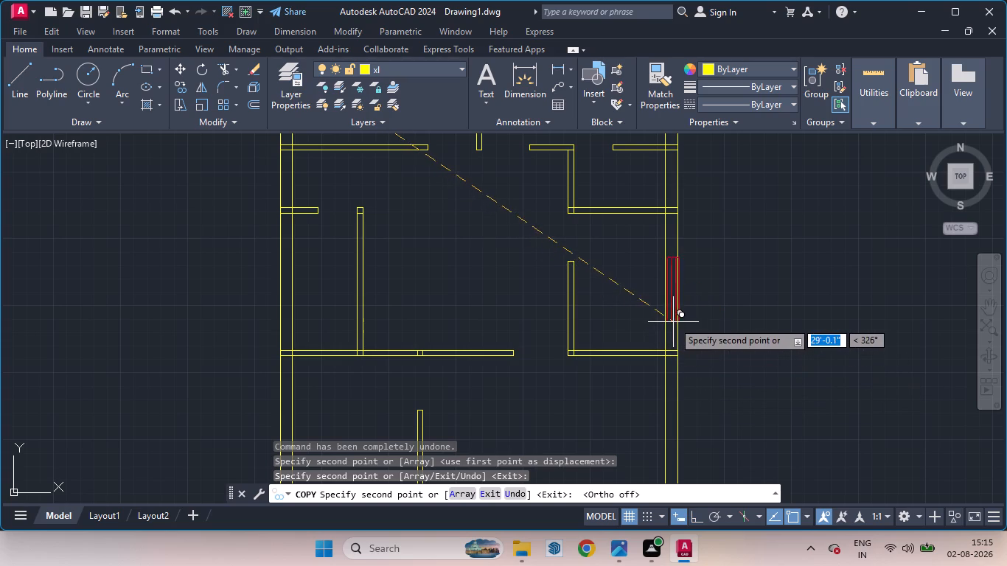
scroll(676, 323, up, 3)
scroll(666, 336, down, 1)
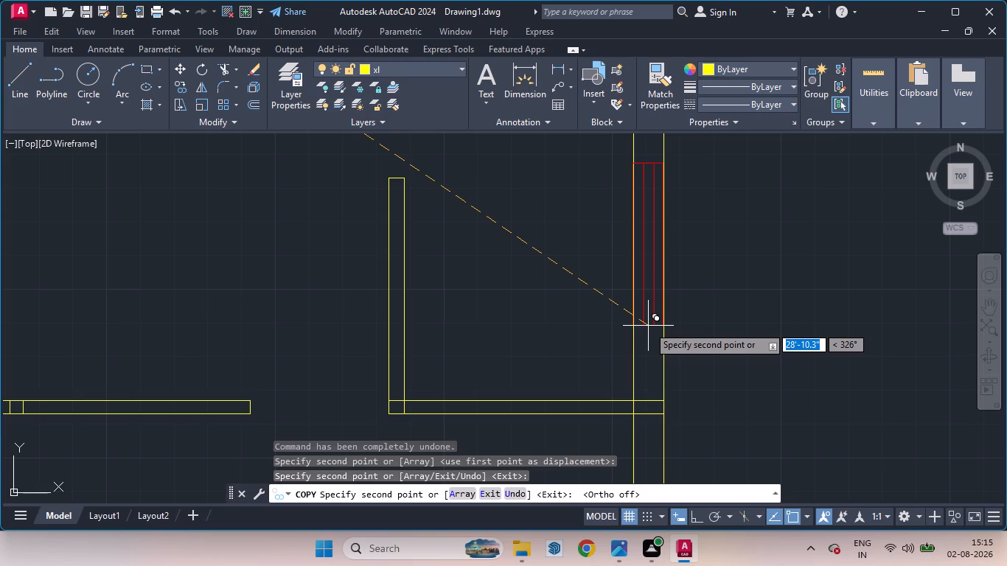
click(649, 326)
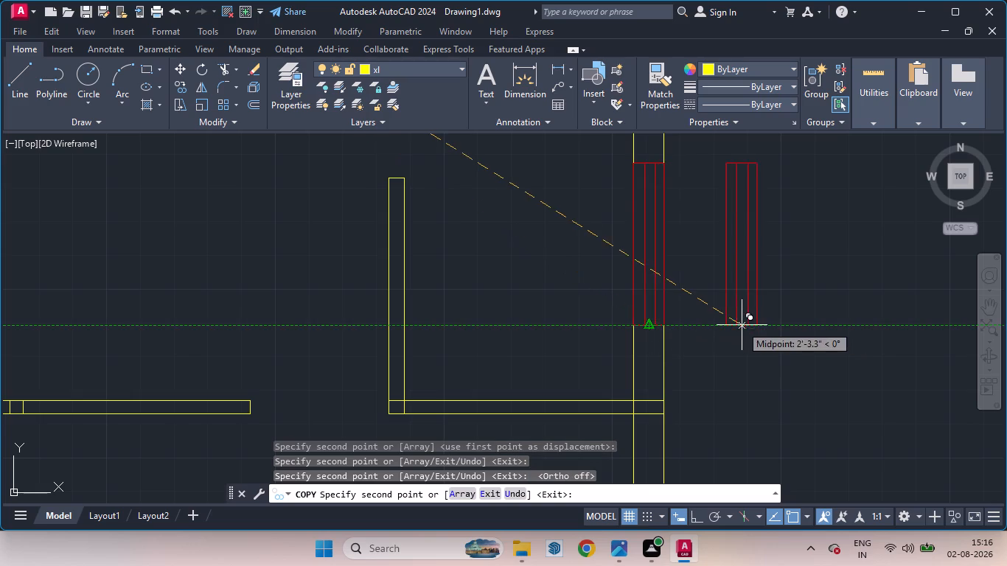
Place another window copy in the left outer wall, its lower end level with the short partition stub's top edge, and finish copying.
scroll(747, 334, down, 3)
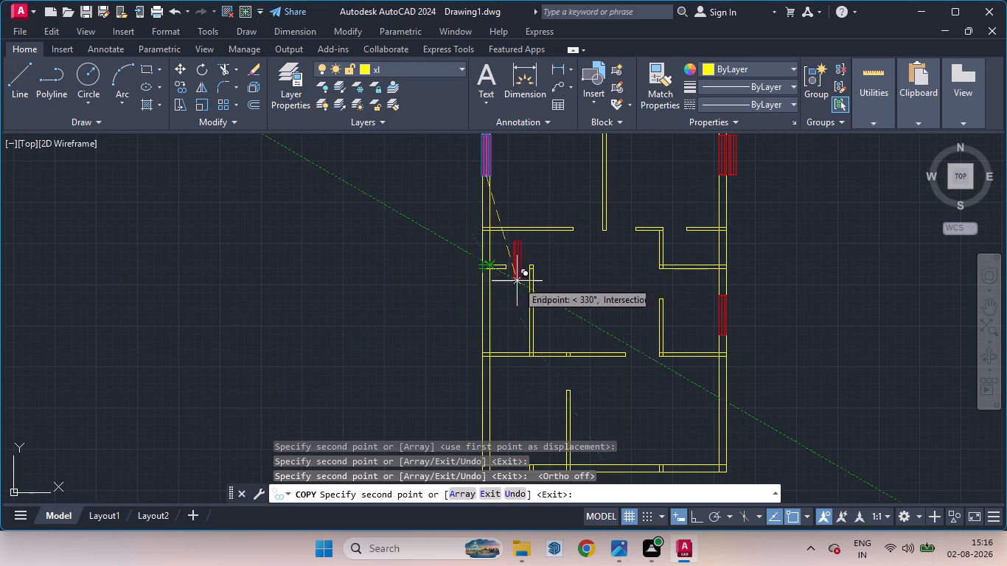
scroll(456, 263, up, 1)
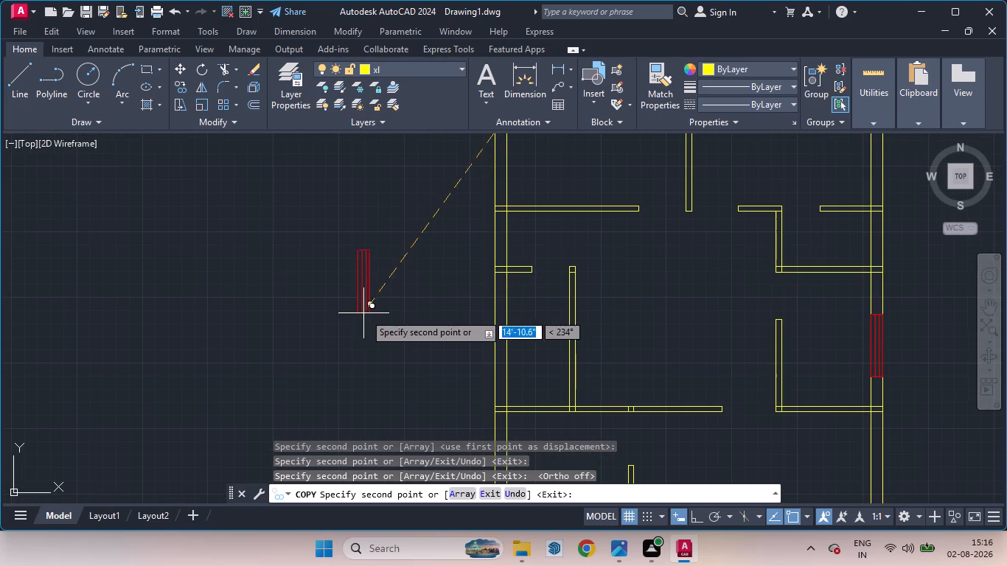
scroll(510, 266, up, 4)
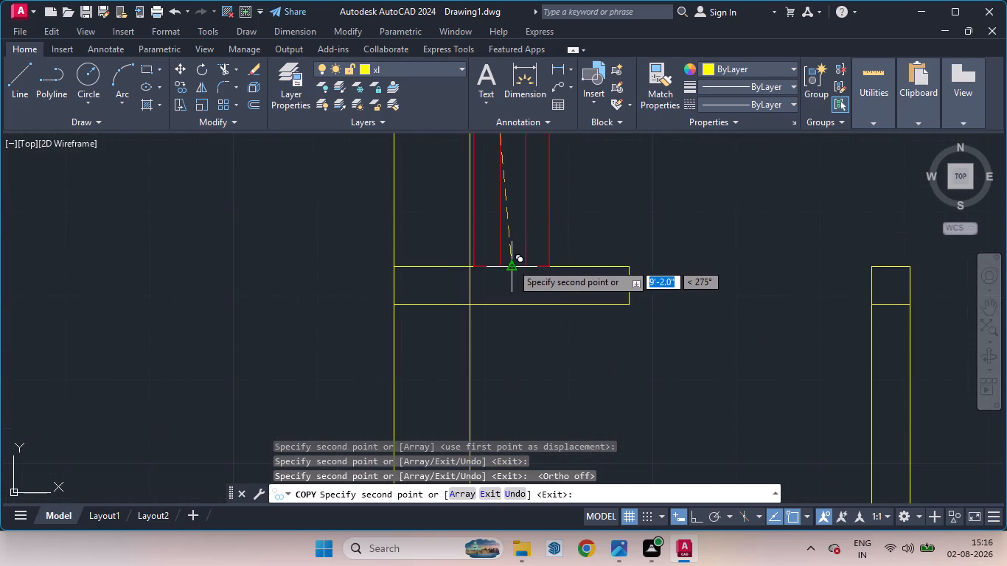
click(433, 268)
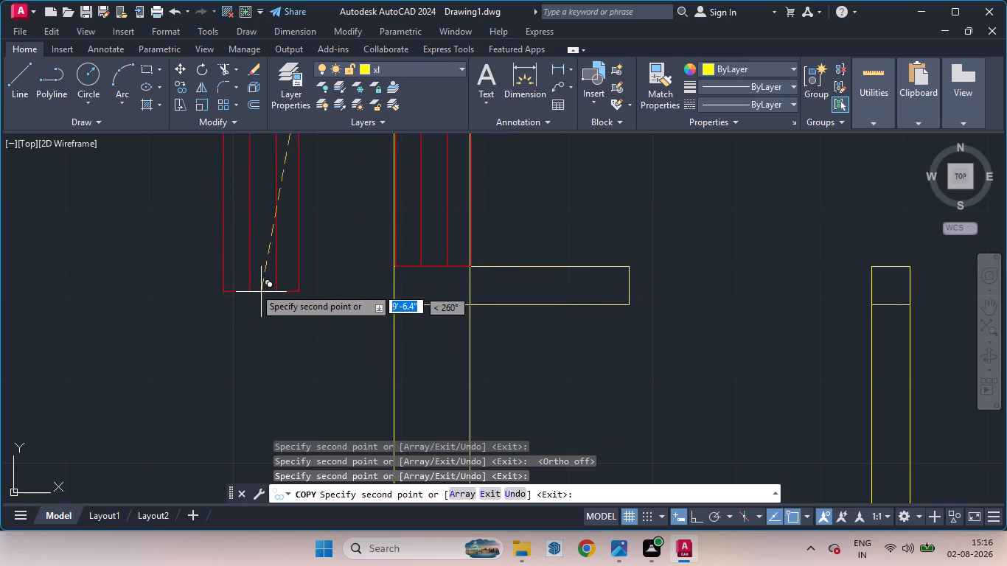
key(space)
Delete the extra window copy overlapping the outer side of the upper-right room's right-wall window.
scroll(275, 323, down, 9)
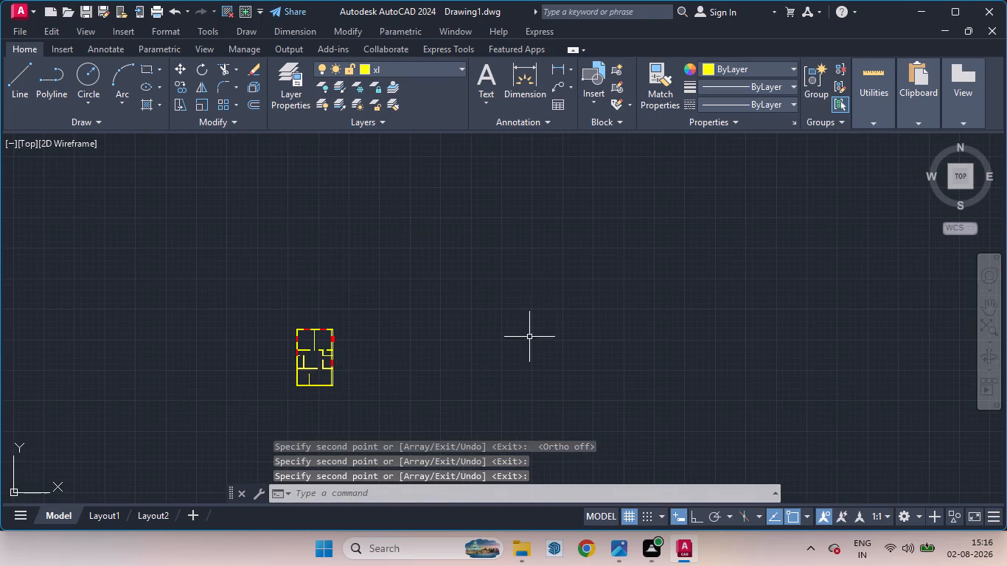
scroll(307, 334, up, 4)
scroll(427, 360, up, 3)
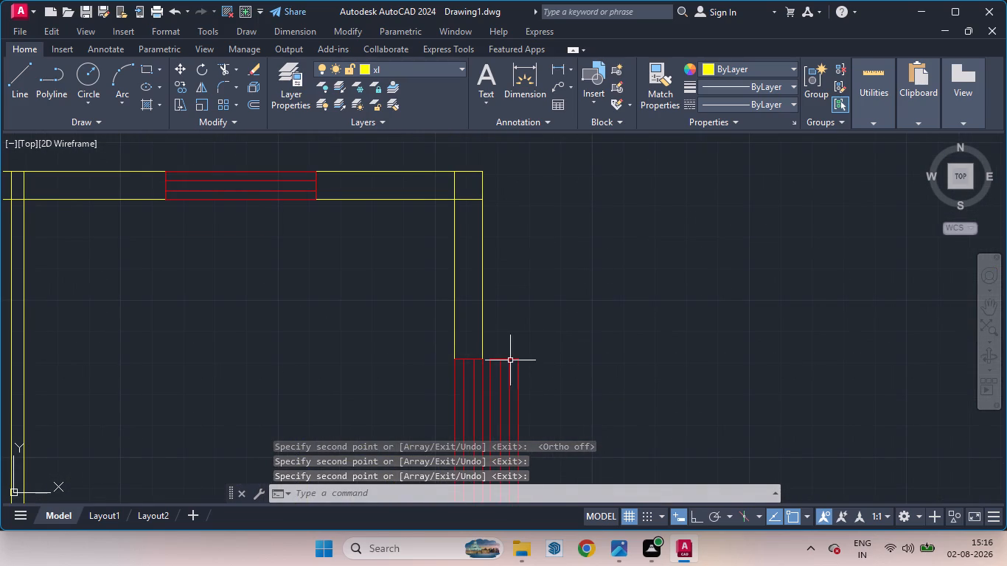
click(506, 358)
key(Delete)
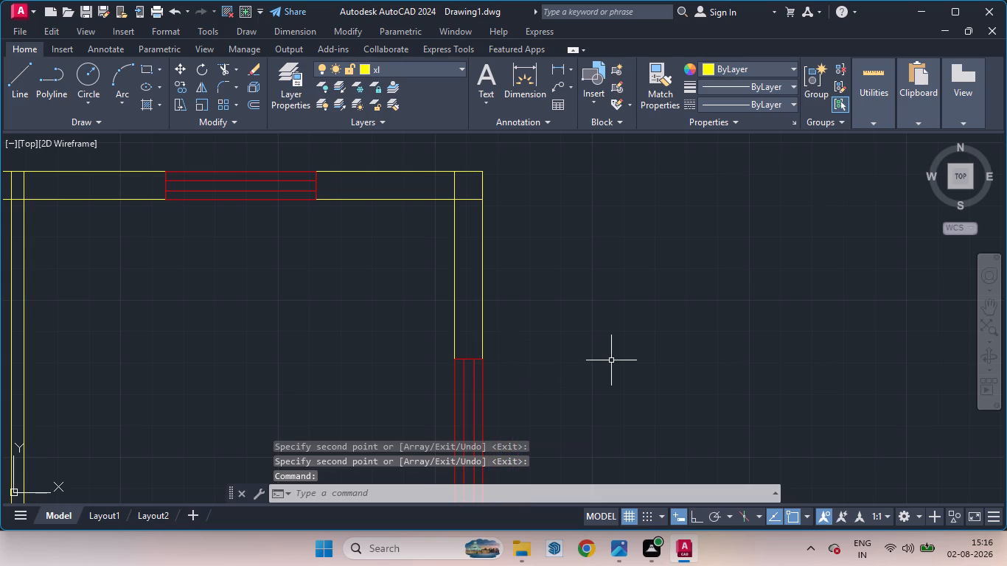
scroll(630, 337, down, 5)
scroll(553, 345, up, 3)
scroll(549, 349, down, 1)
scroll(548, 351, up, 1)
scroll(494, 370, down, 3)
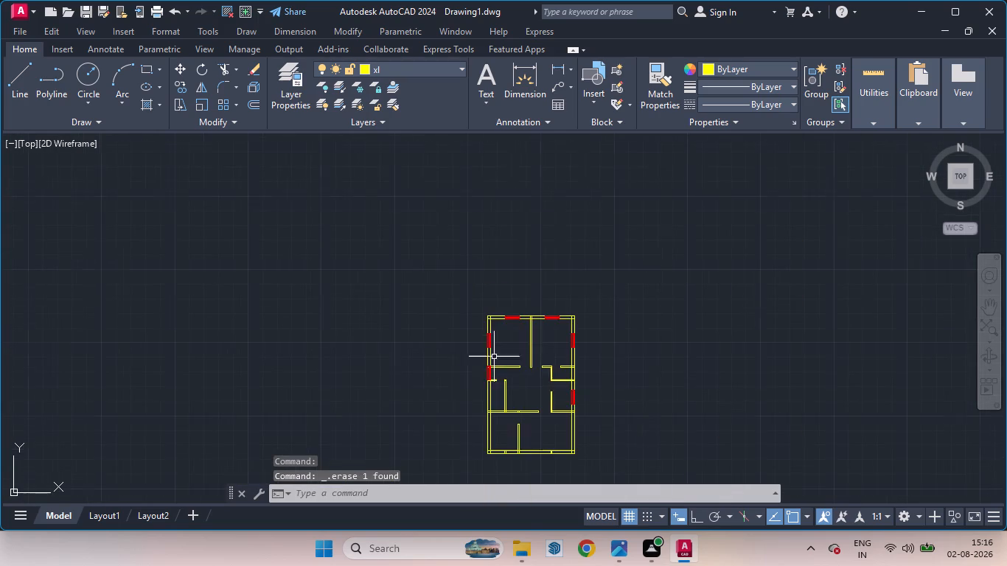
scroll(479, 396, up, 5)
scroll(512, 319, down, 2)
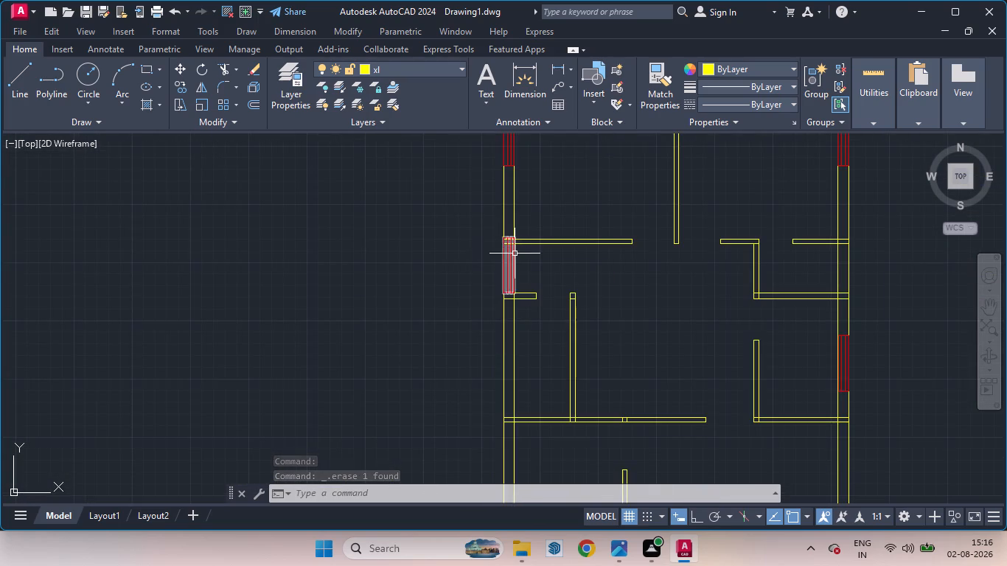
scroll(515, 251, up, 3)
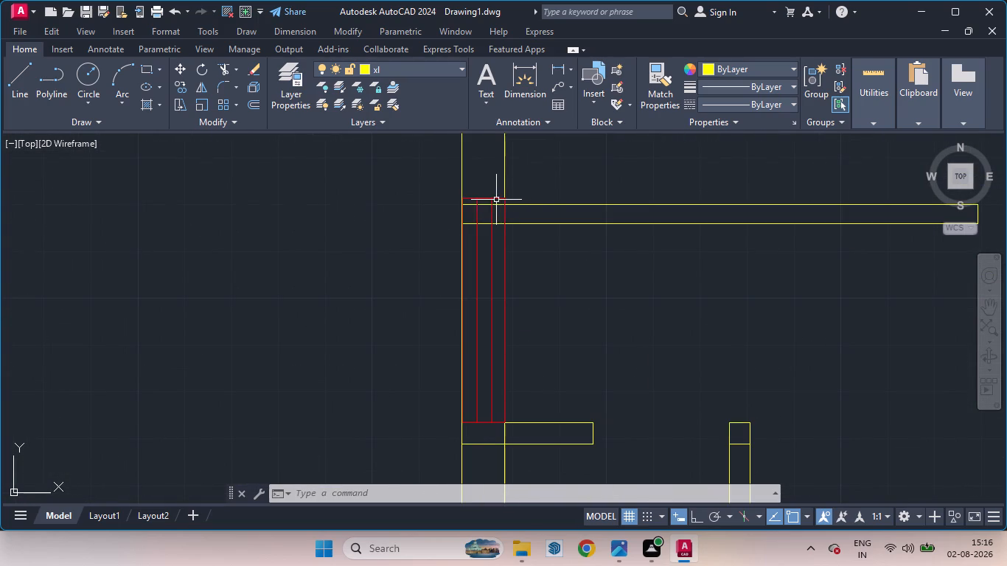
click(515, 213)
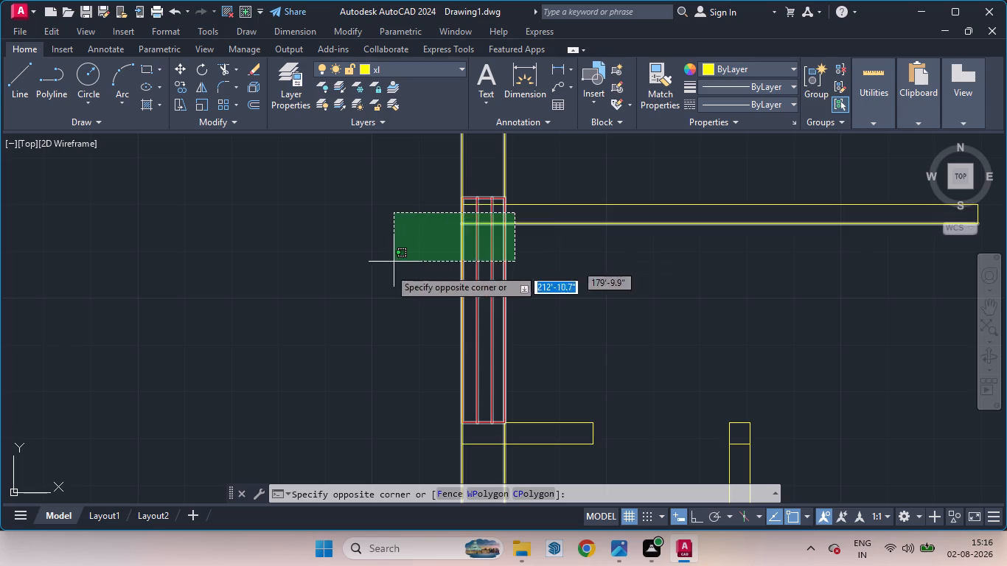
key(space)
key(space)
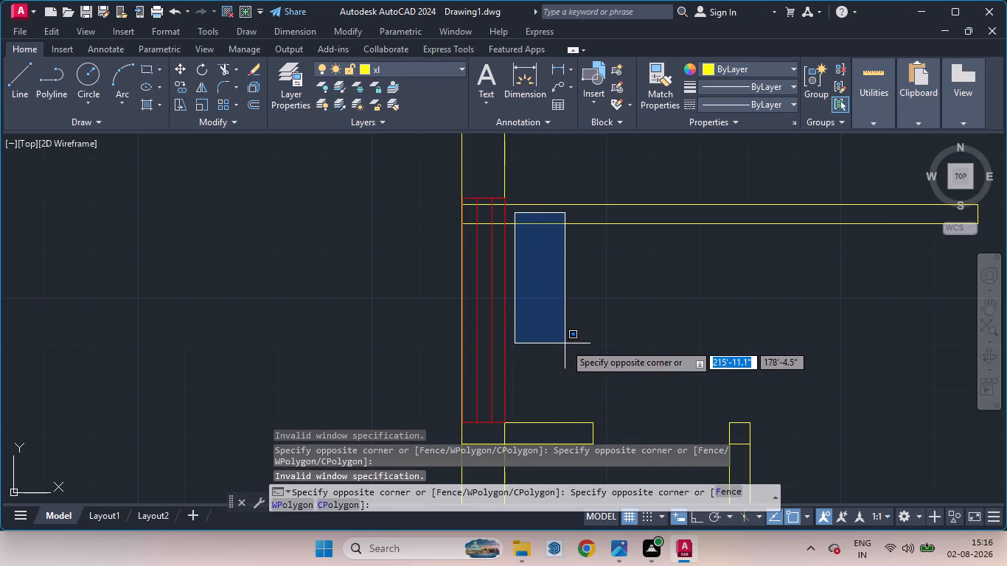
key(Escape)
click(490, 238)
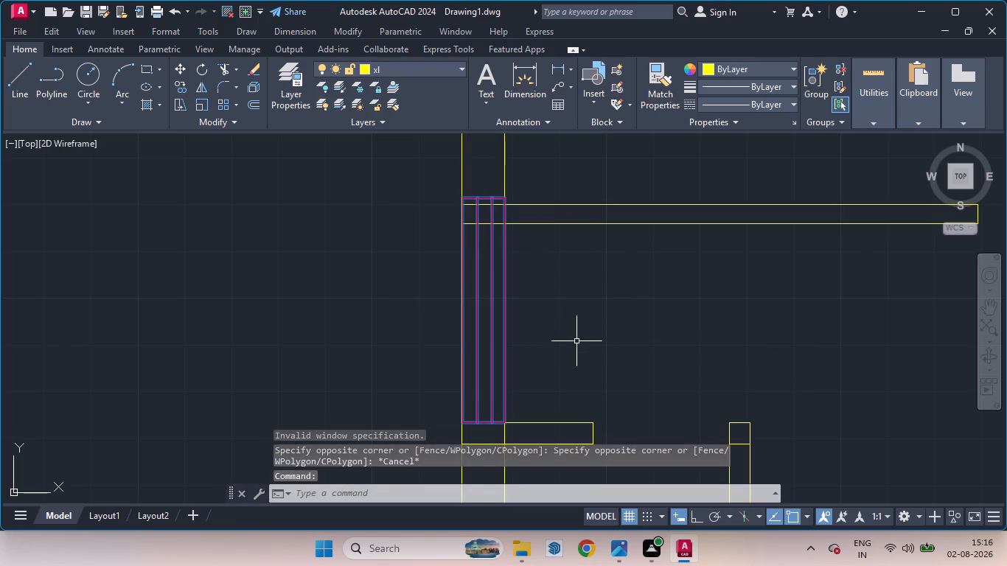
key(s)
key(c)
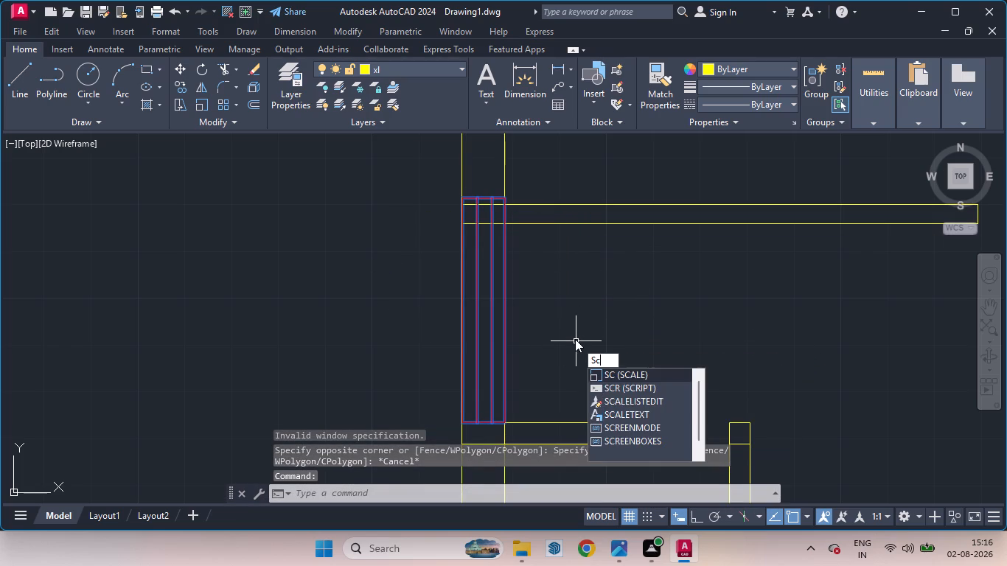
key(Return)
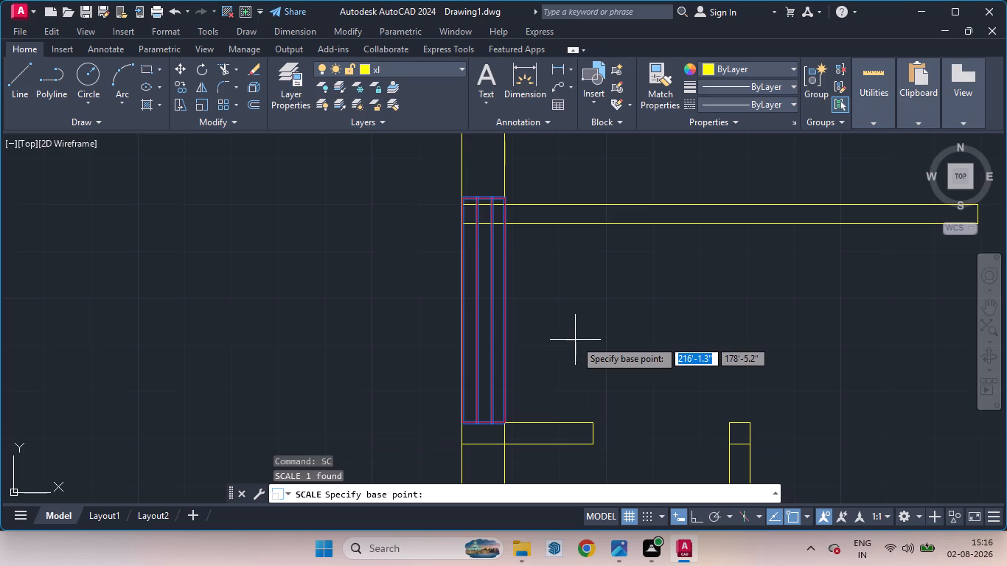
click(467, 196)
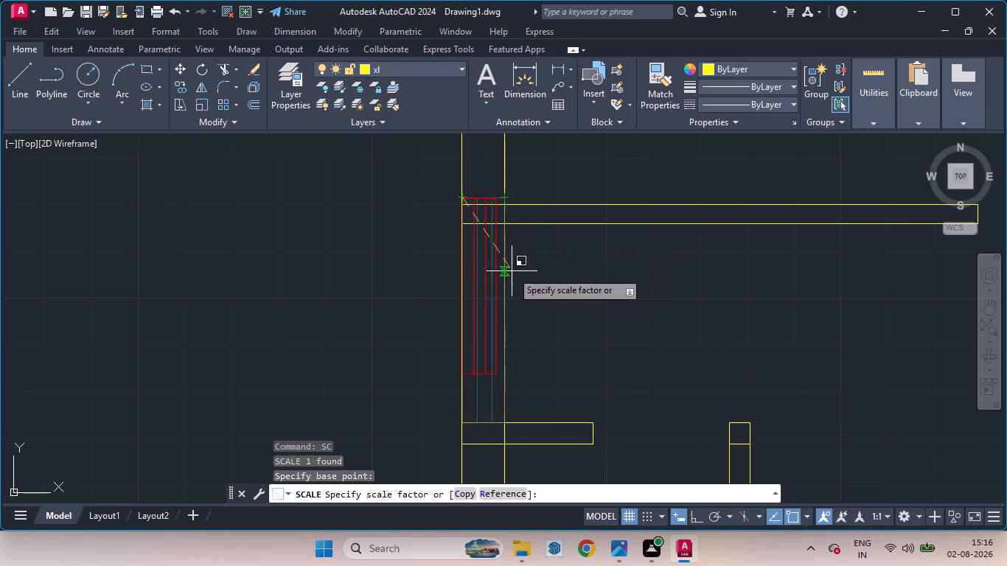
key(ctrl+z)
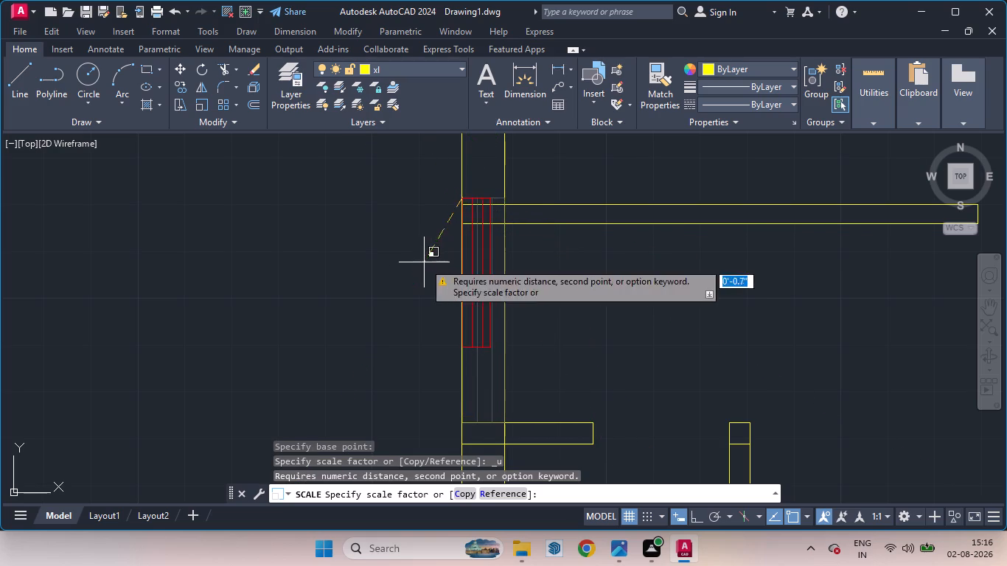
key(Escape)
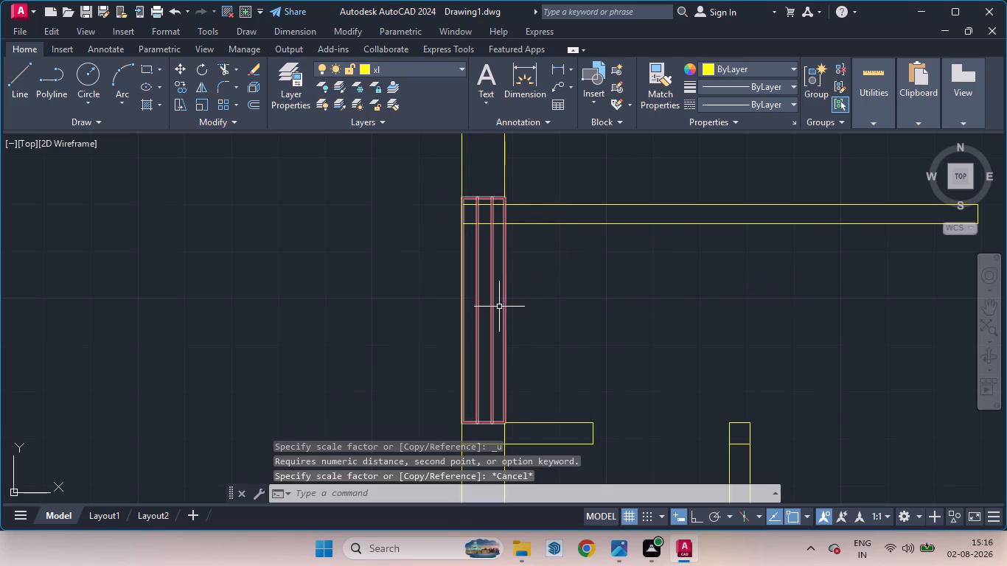
Move the window between the left outer wall's two partitions straight out of the wall, keeping its lower end level with the stub's top edge.
click(492, 307)
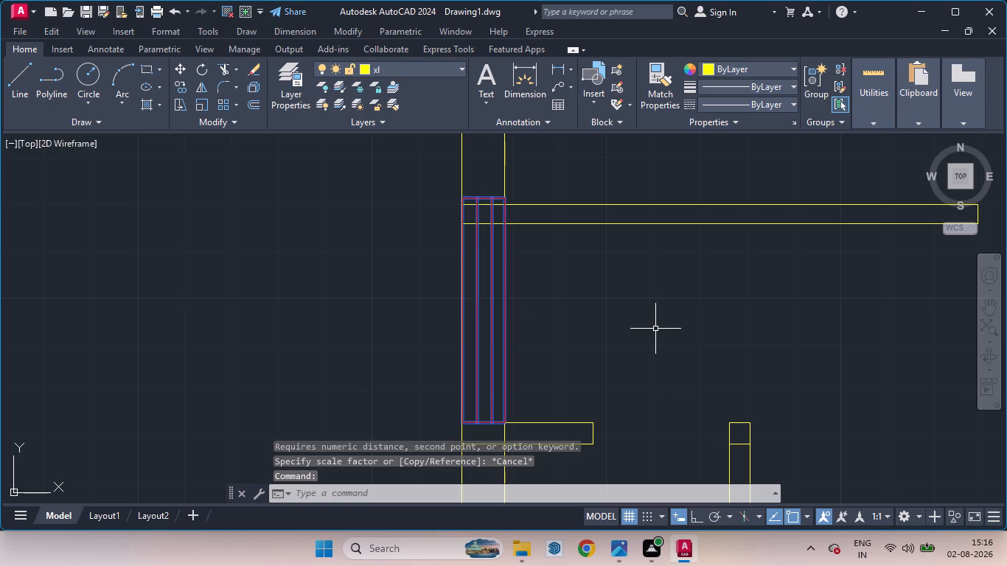
key(m)
key(Return)
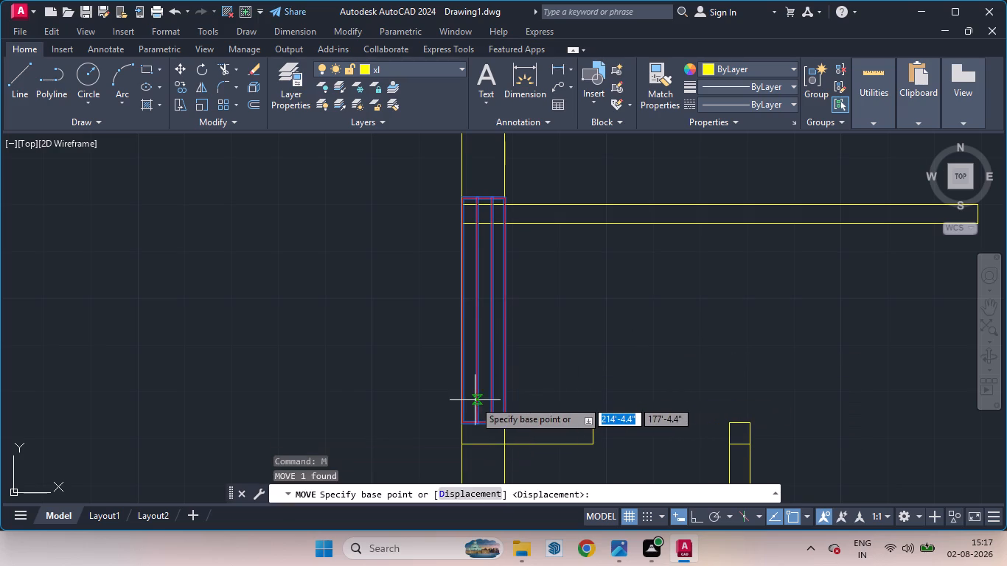
click(485, 424)
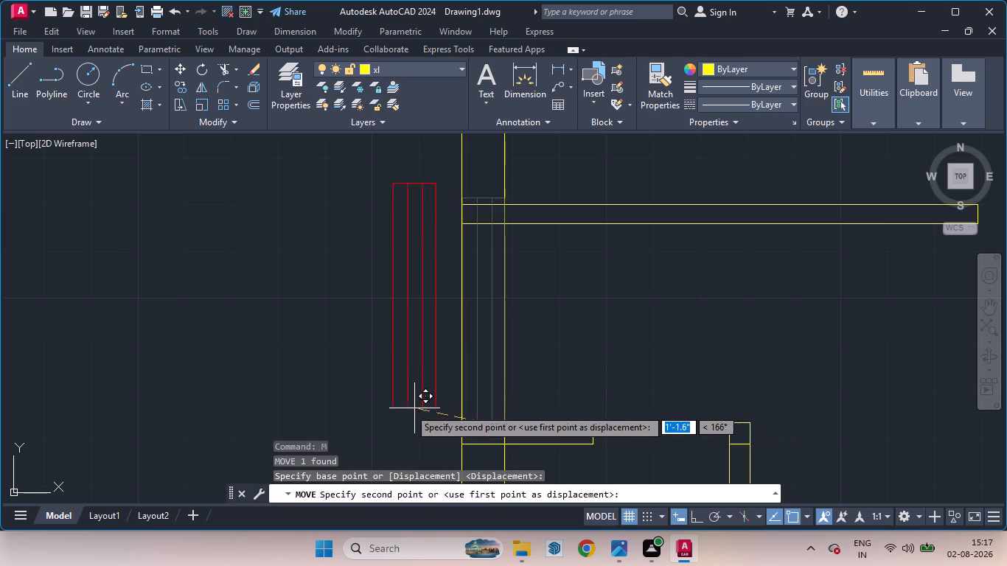
click(369, 424)
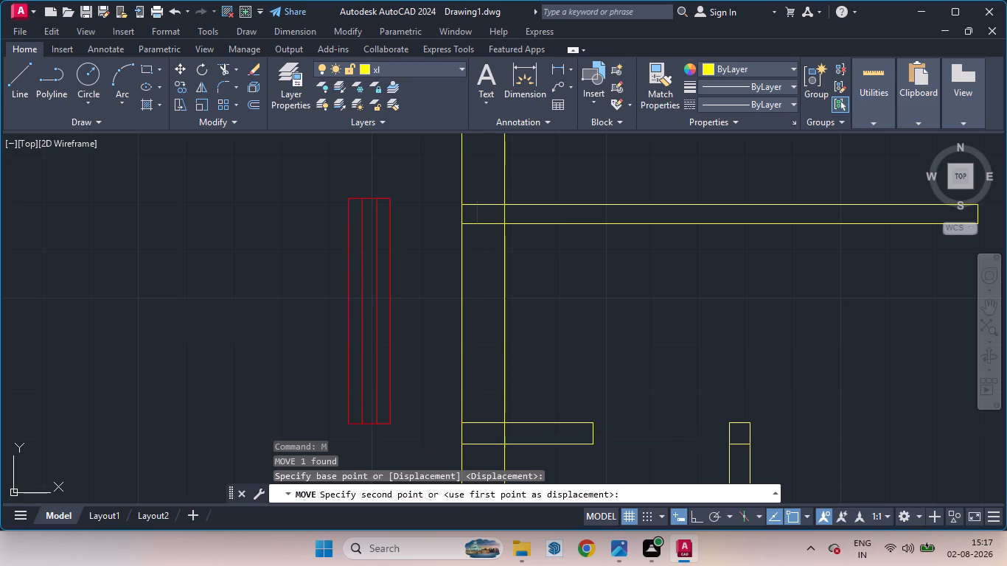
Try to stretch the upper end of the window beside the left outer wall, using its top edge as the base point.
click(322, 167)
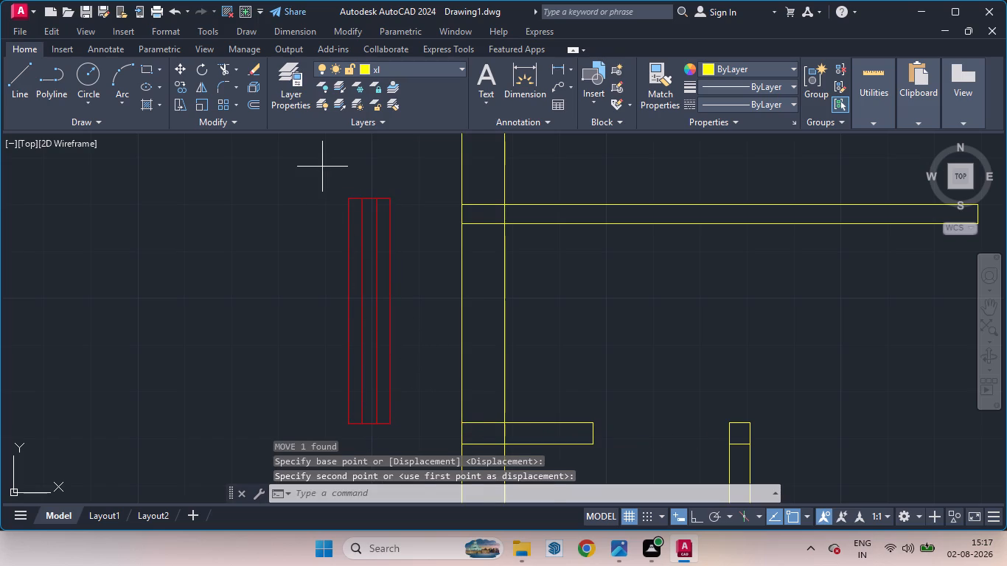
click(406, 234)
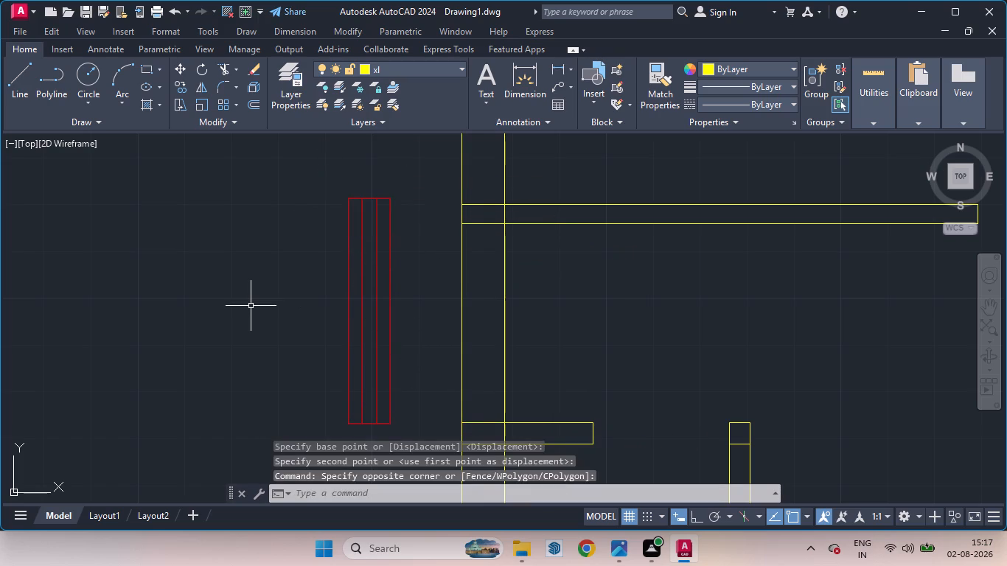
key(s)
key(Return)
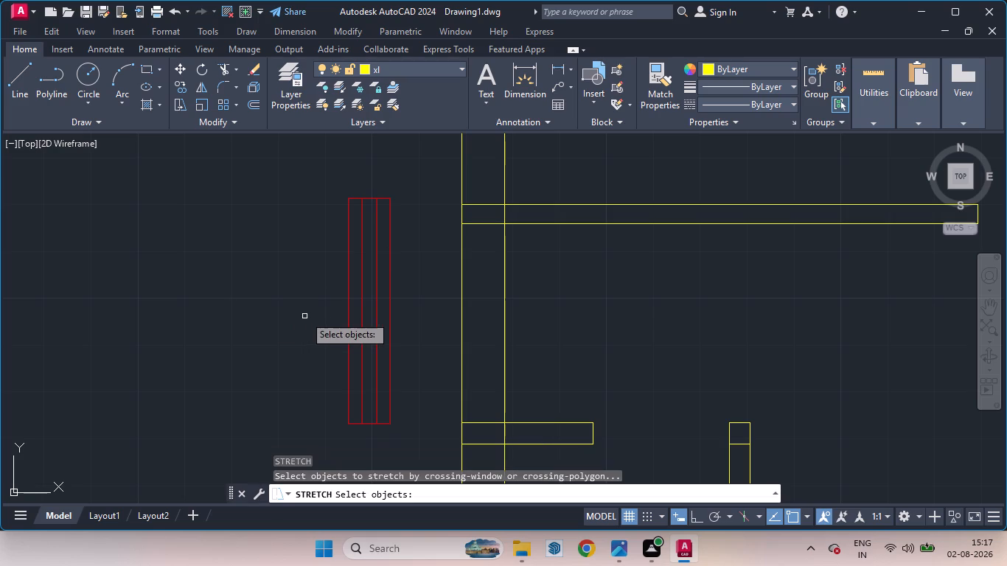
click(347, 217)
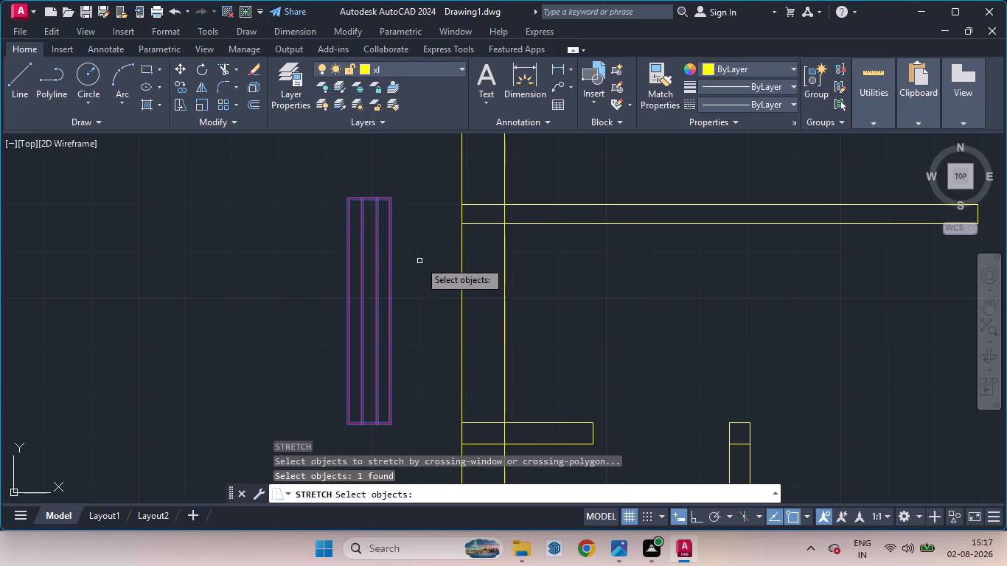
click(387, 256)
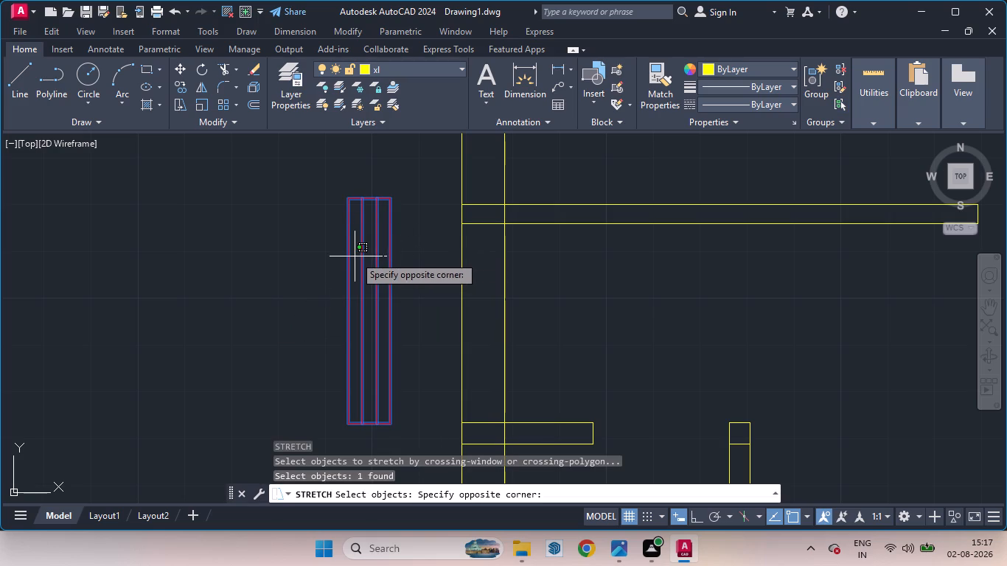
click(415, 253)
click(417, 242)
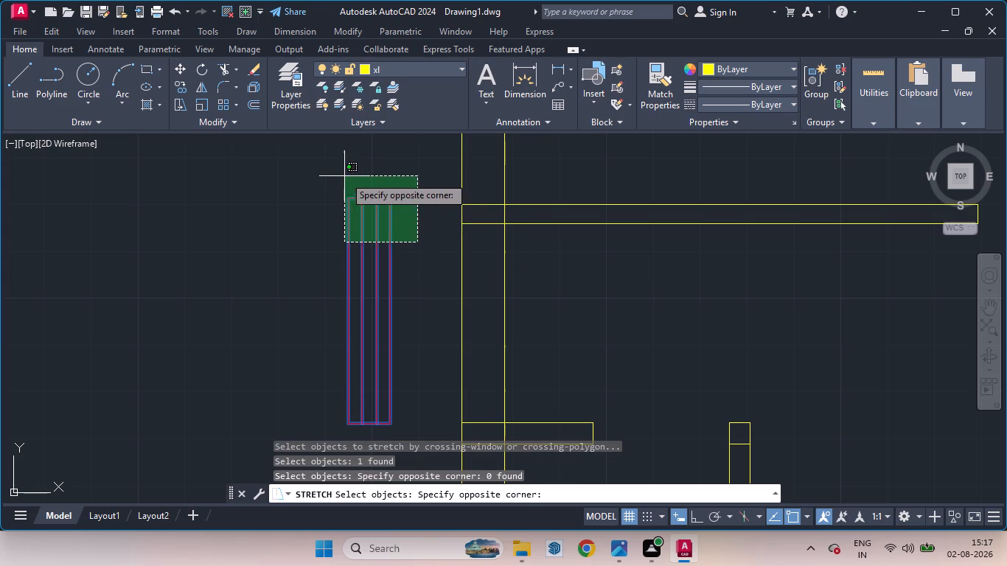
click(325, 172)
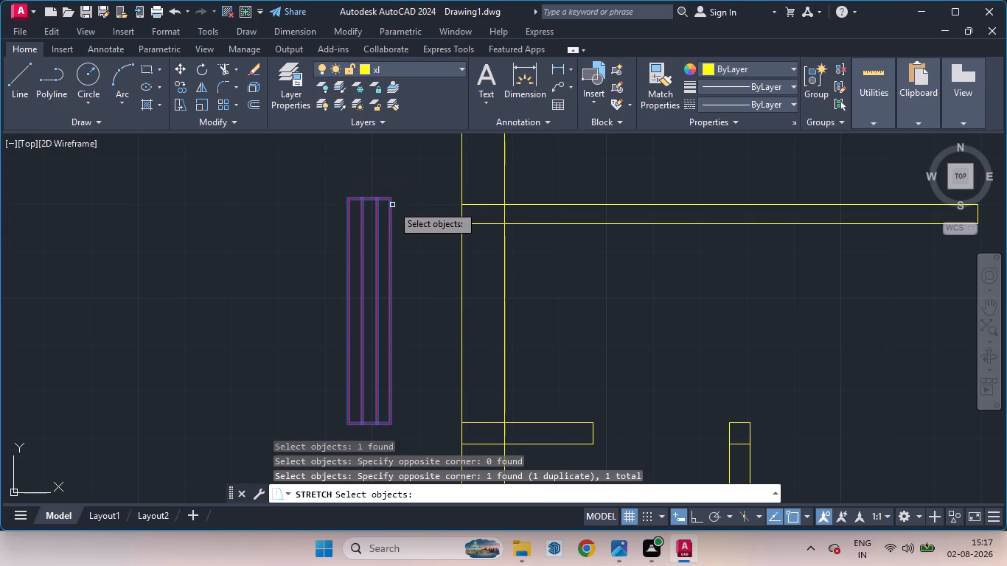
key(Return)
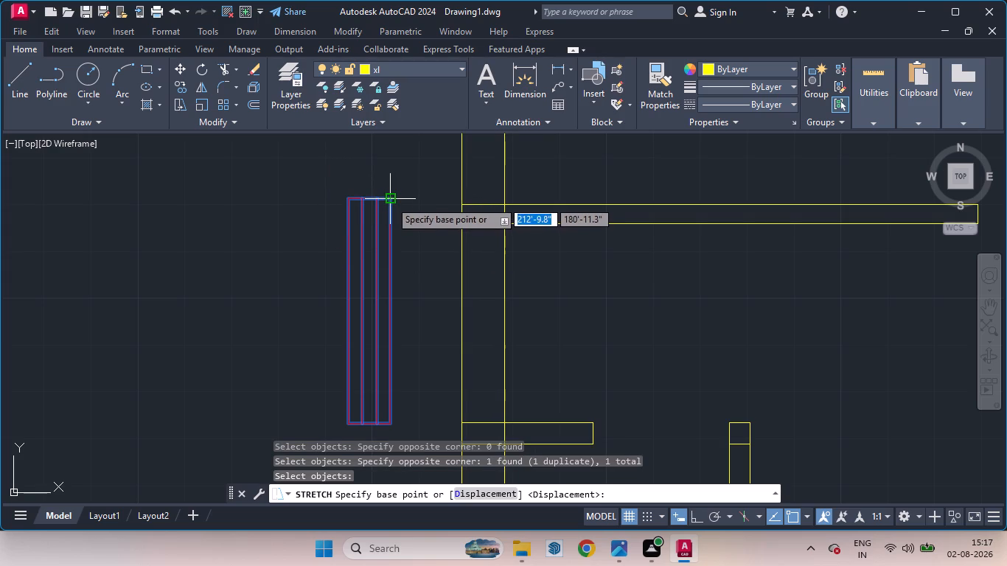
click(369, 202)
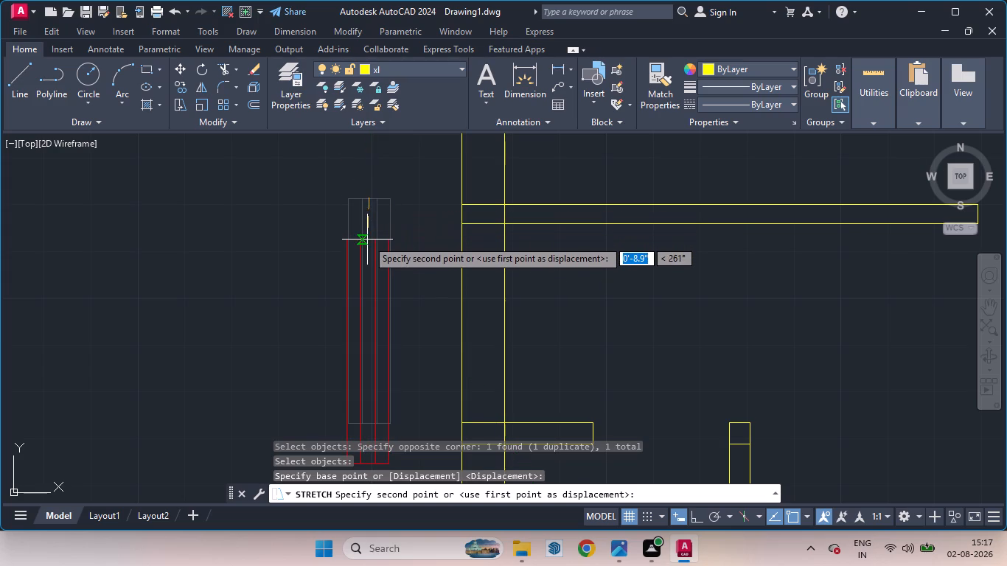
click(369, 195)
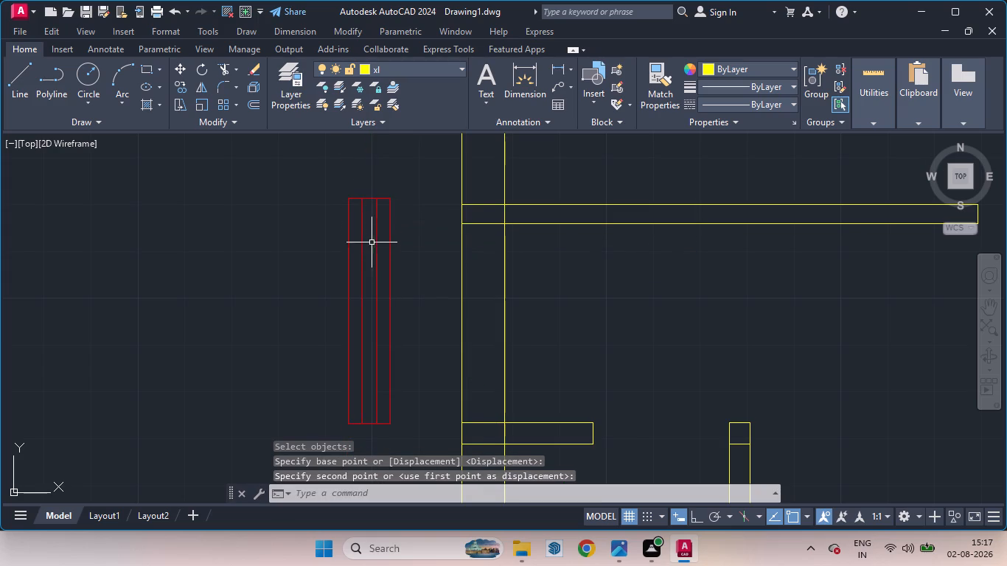
Stretch the whole window beside the left outer wall from its lower edge, using the first point as the displacement.
click(388, 349)
key(s)
key(Return)
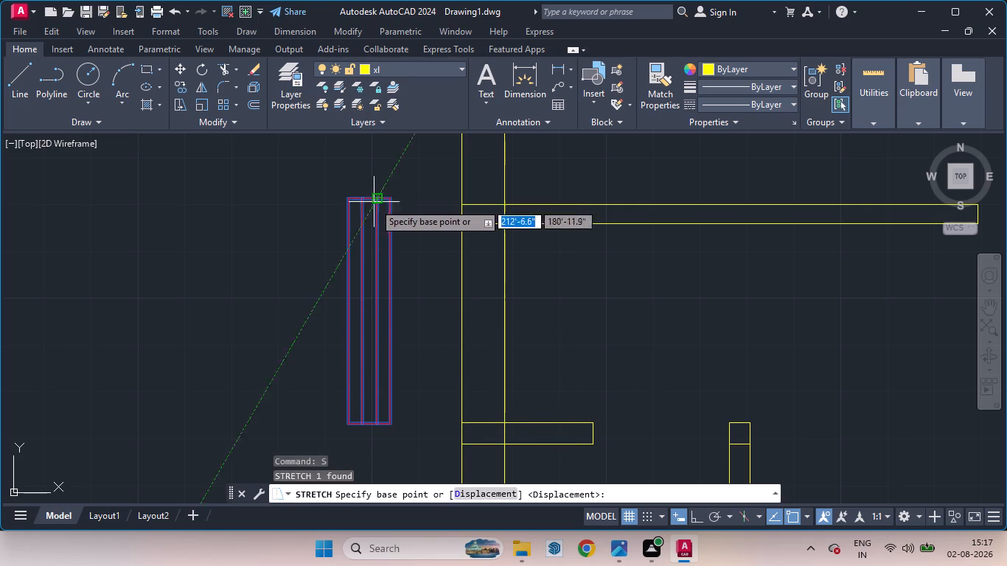
click(369, 427)
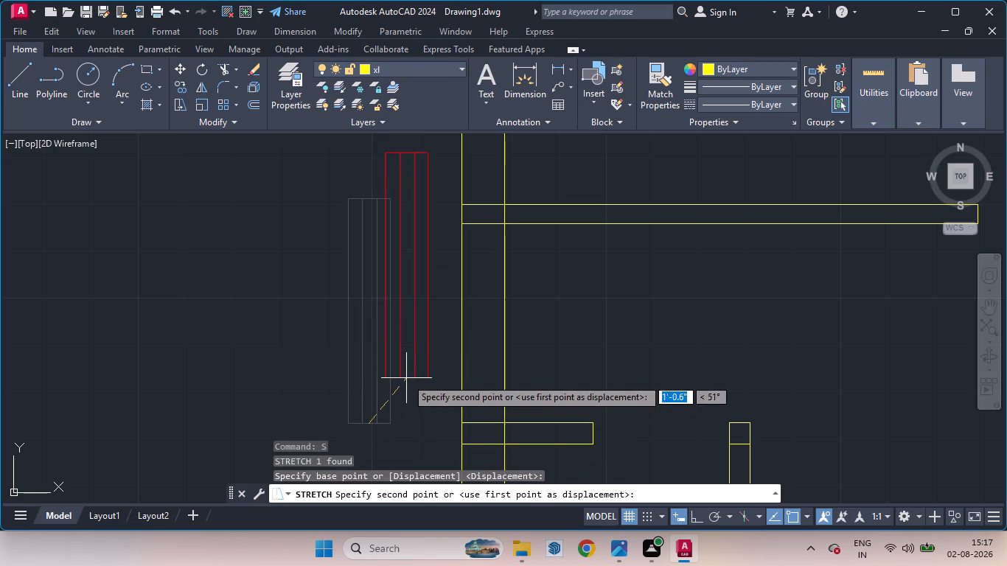
key(Return)
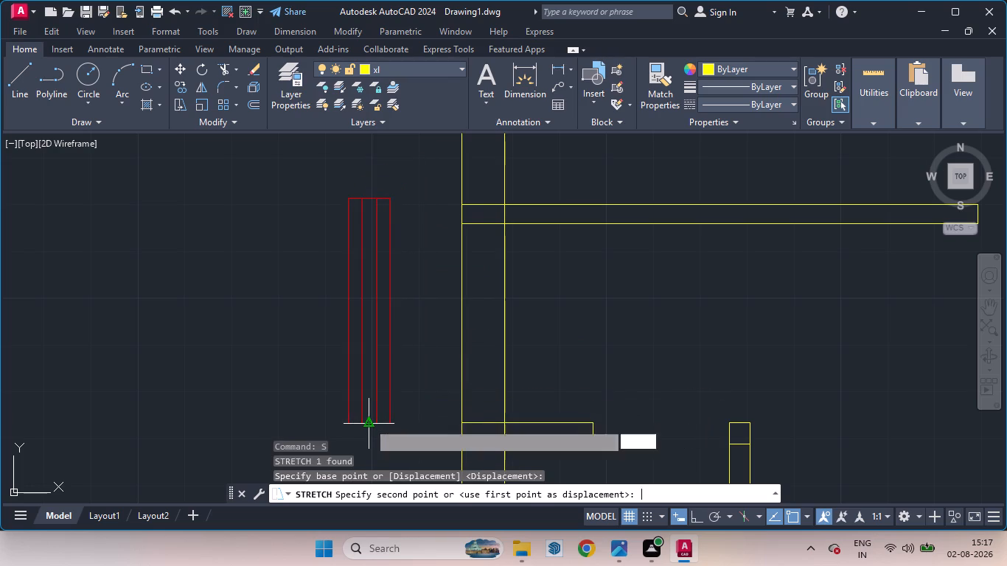
Copy the window in the lower part of the right outer wall to just outside the left outer wall, beside its two partitions.
scroll(430, 377, down, 5)
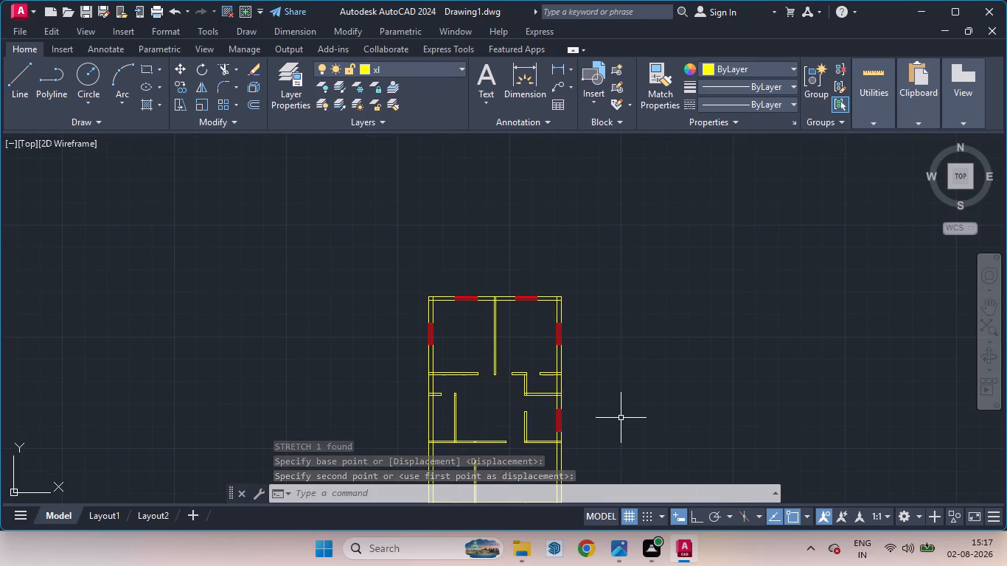
scroll(429, 388, down, 1)
scroll(436, 405, up, 3)
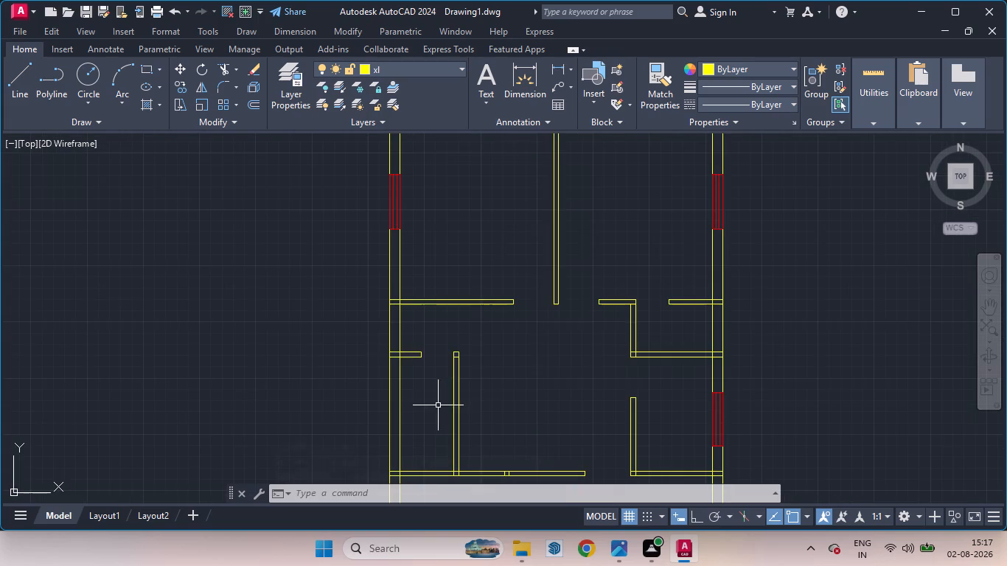
scroll(398, 347, up, 1)
scroll(405, 343, down, 2)
scroll(610, 394, up, 1)
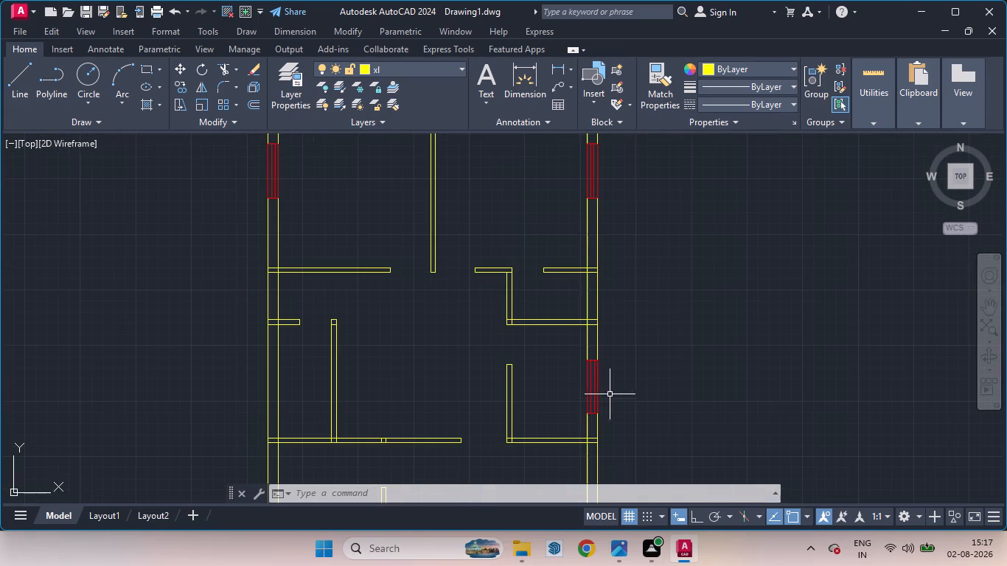
click(592, 391)
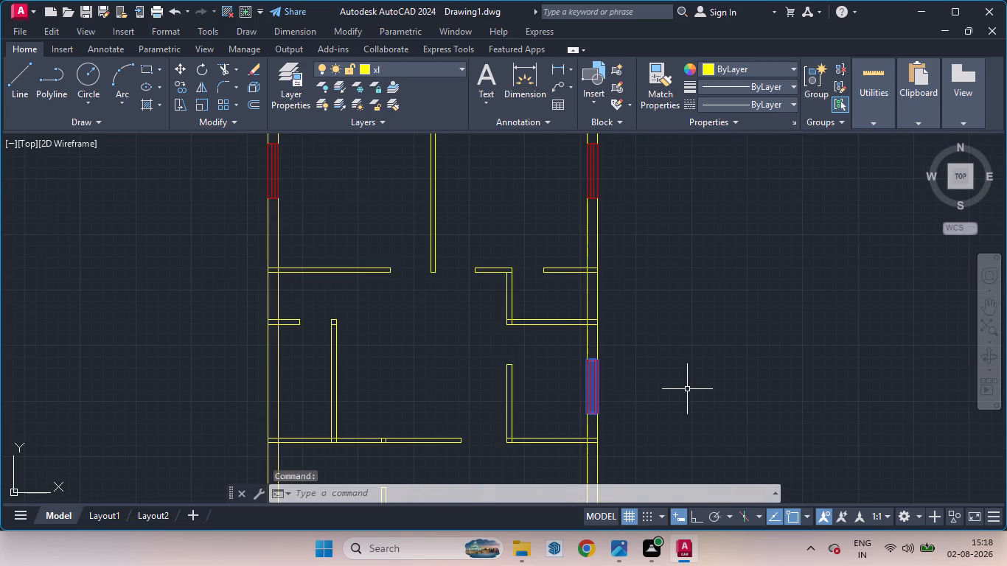
text(co)
key(Return)
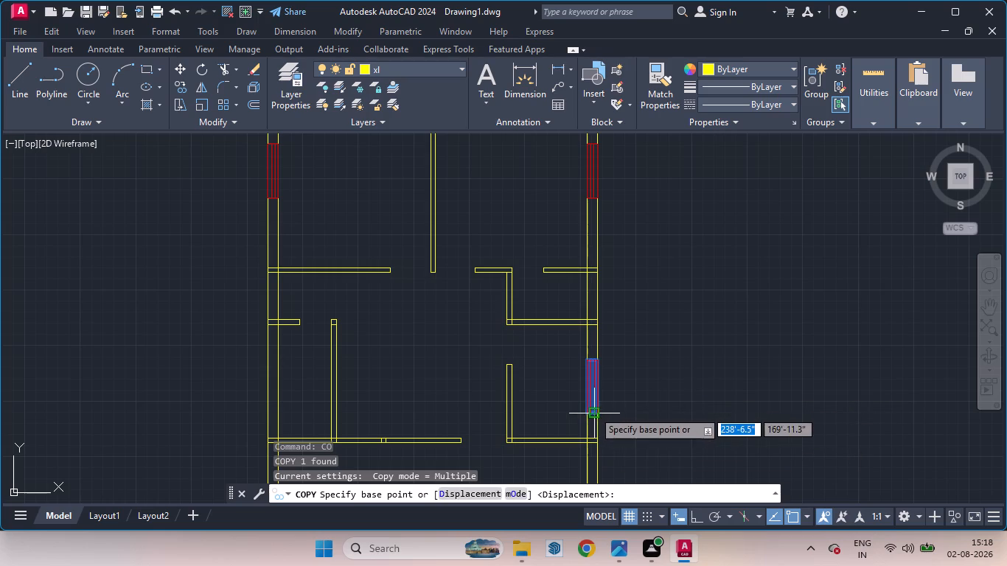
click(593, 410)
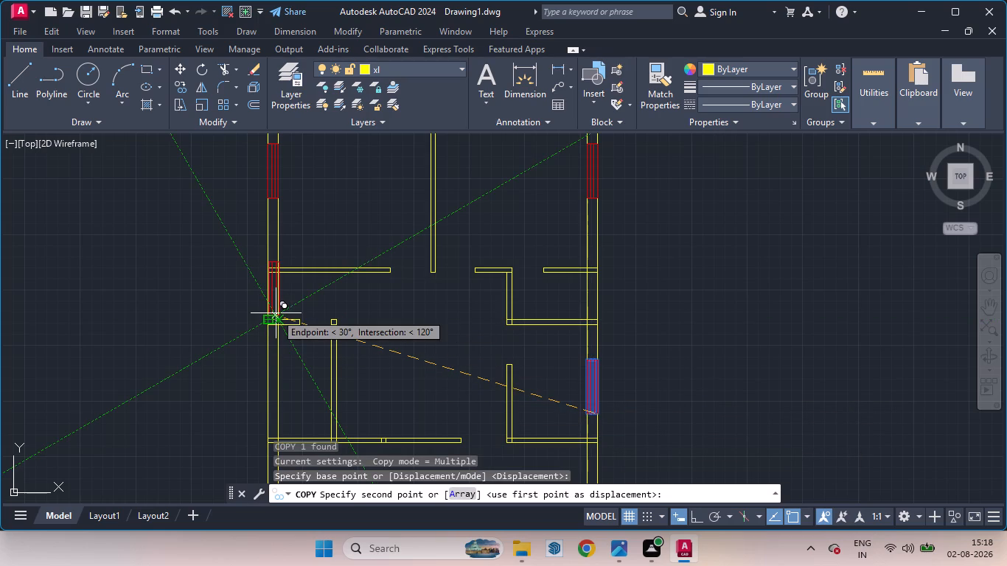
scroll(278, 315, down, 2)
scroll(286, 317, up, 3)
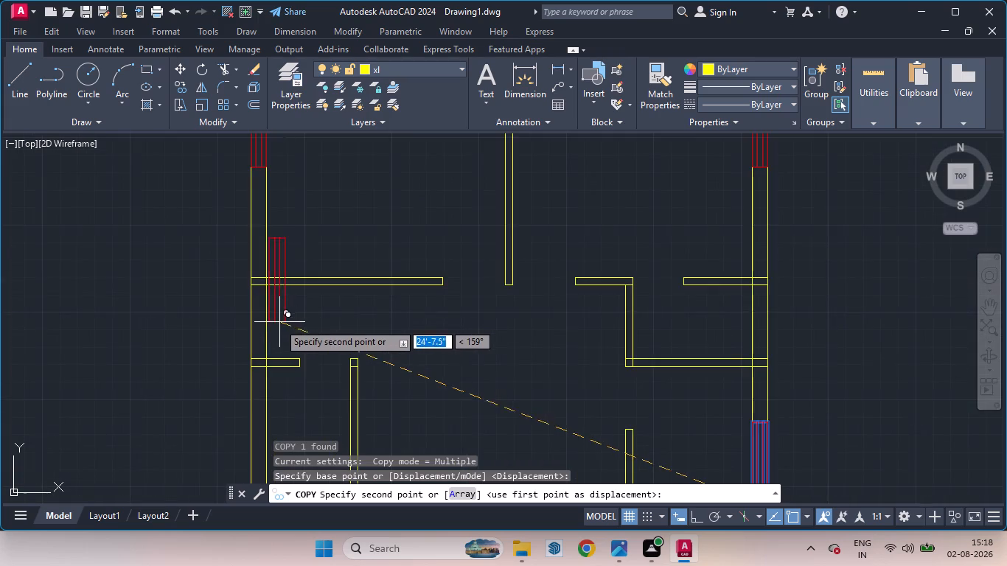
scroll(272, 329, up, 2)
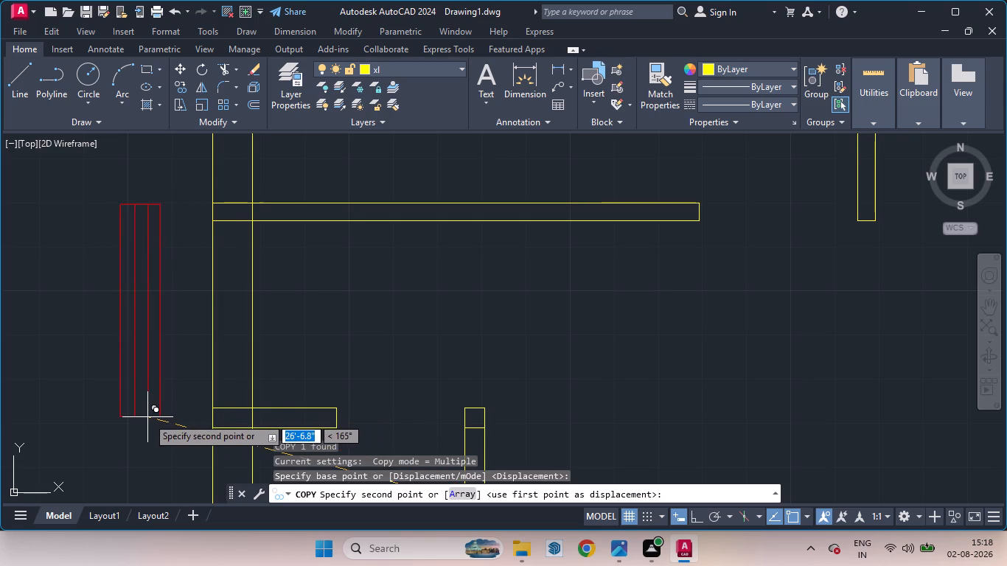
click(147, 417)
key(space)
On the window layer, draw a rectangle across the left outer wall's thickness, filling the stretch between the two partitions, about 3'-6.5" long.
scroll(189, 410, down, 3)
scroll(210, 372, up, 2)
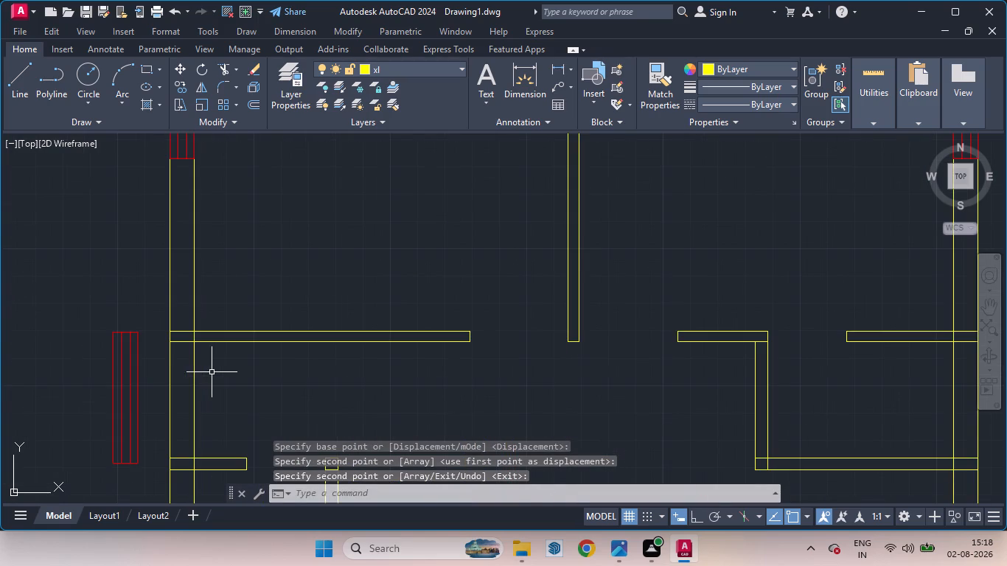
click(461, 74)
click(397, 123)
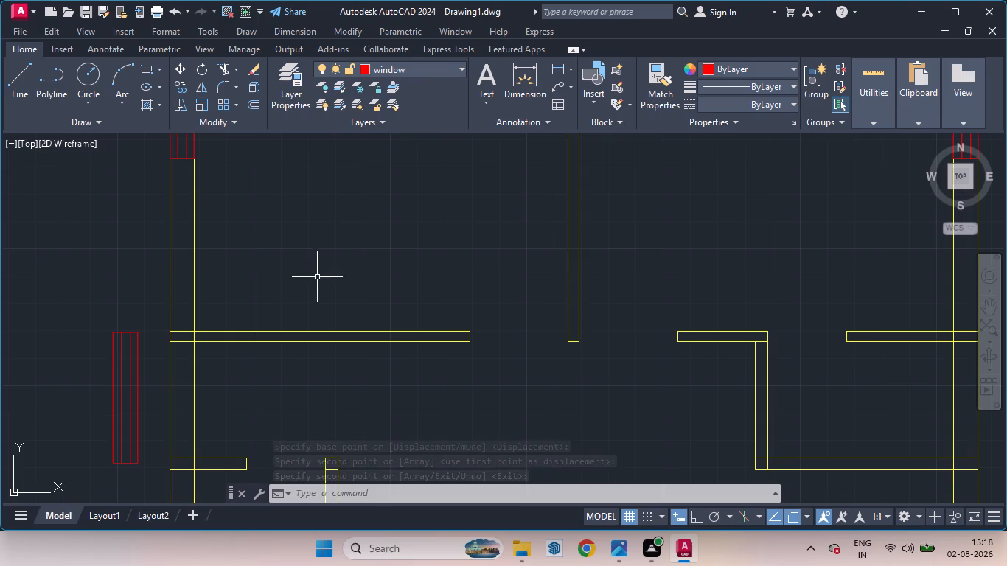
key(r)
key(e)
key(c)
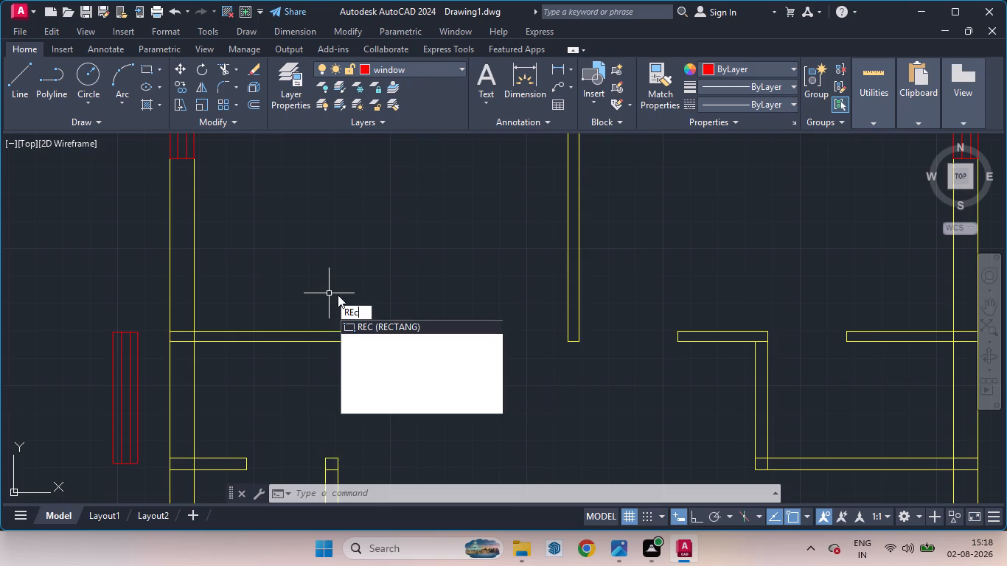
key(Return)
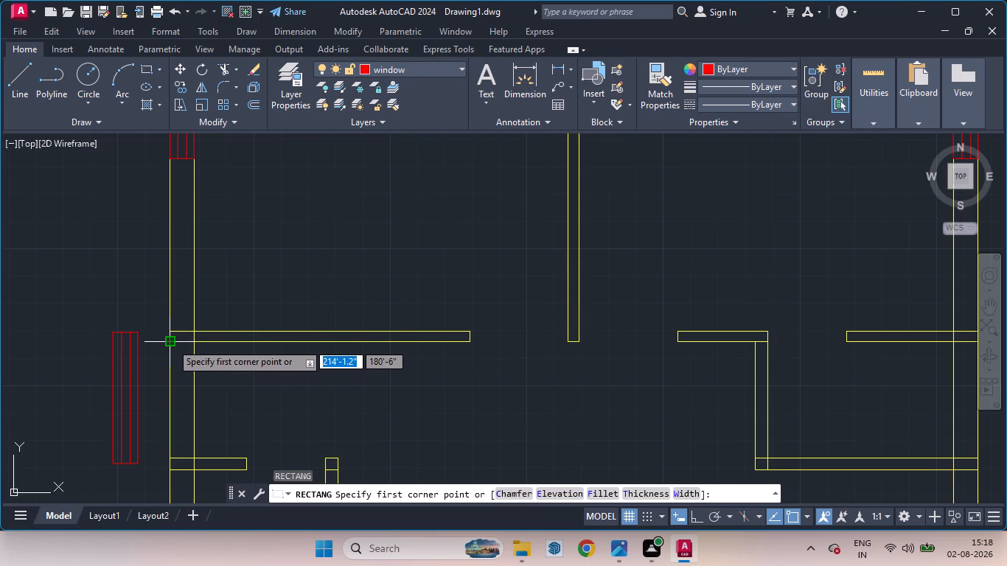
click(172, 343)
click(196, 460)
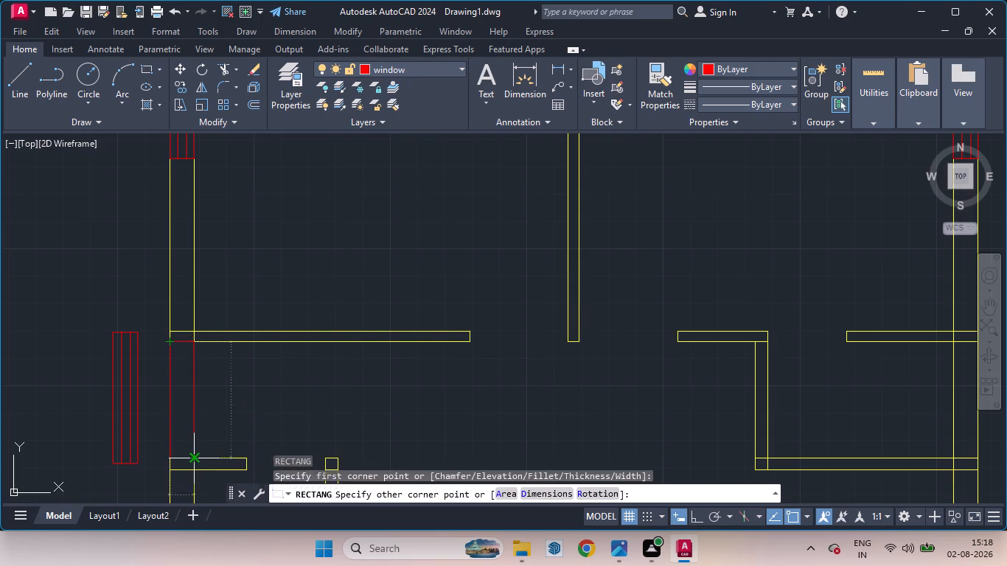
Draw a vertical centre line through the new window rectangle, from its top edge's midpoint to its bottom edge's midpoint.
key(l)
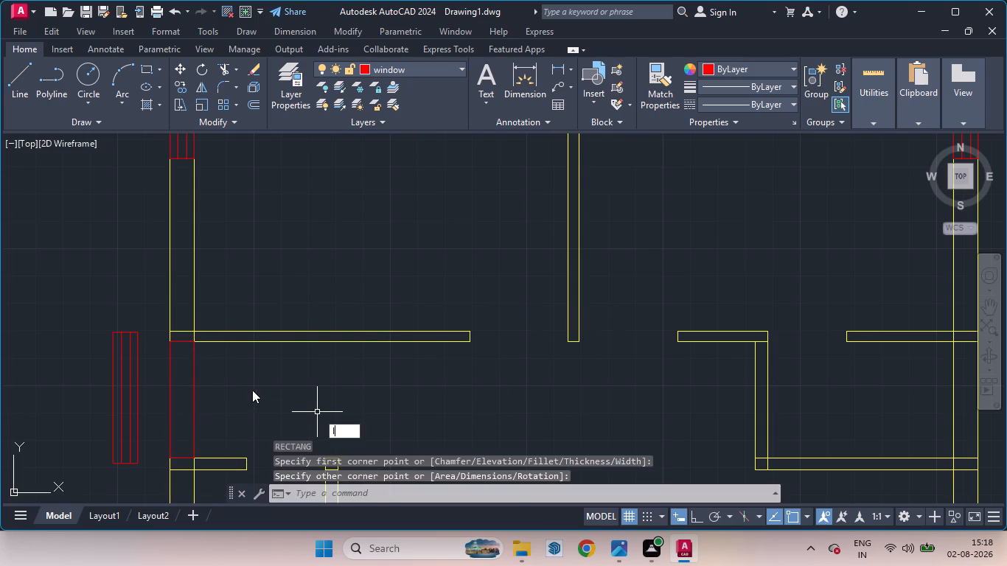
key(Return)
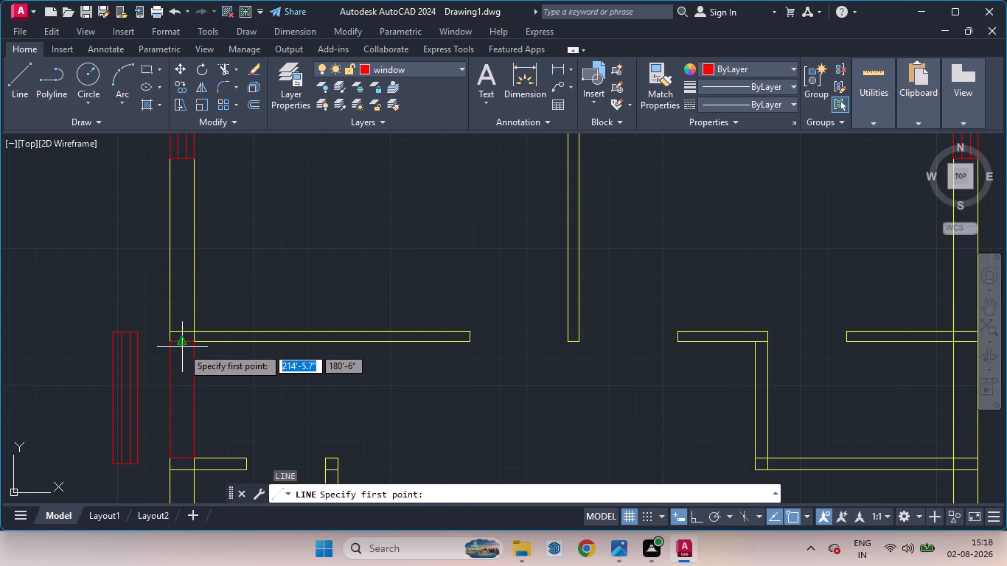
click(182, 347)
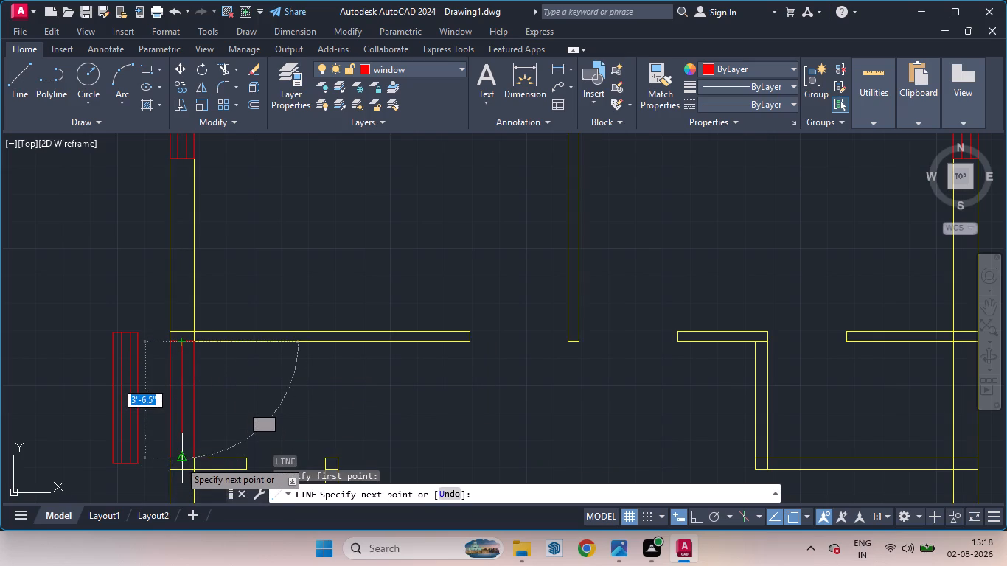
click(179, 461)
key(space)
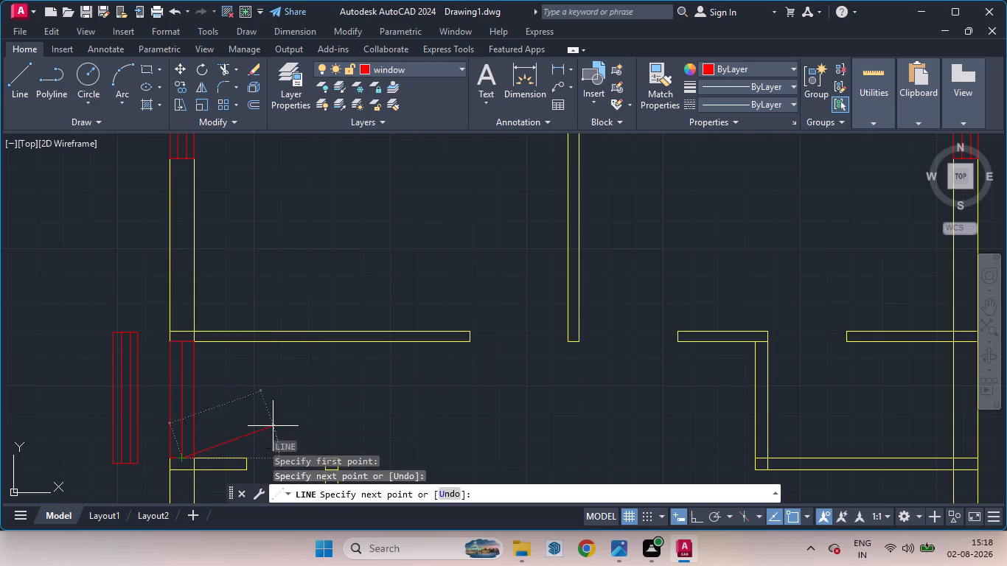
Copy the window's centre line to both sides with Ortho on, about 2.3" towards the inner face and 2" towards the outer face.
click(182, 411)
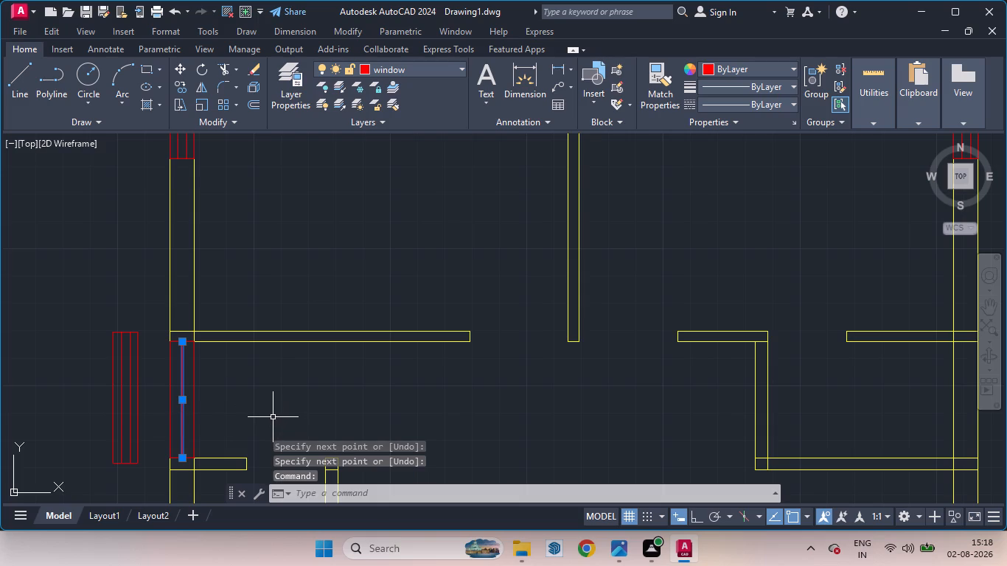
key(c)
key(o)
key(Return)
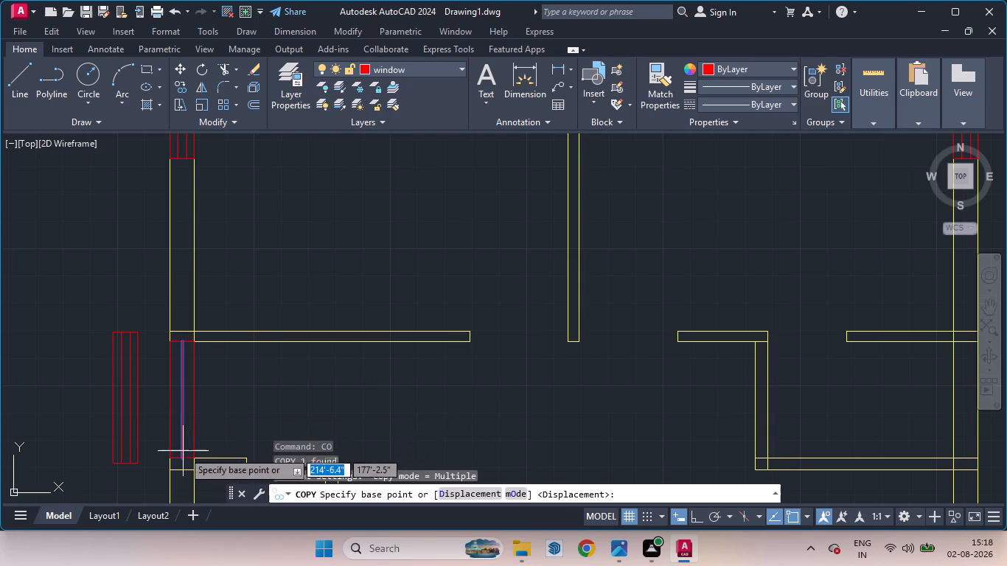
click(180, 458)
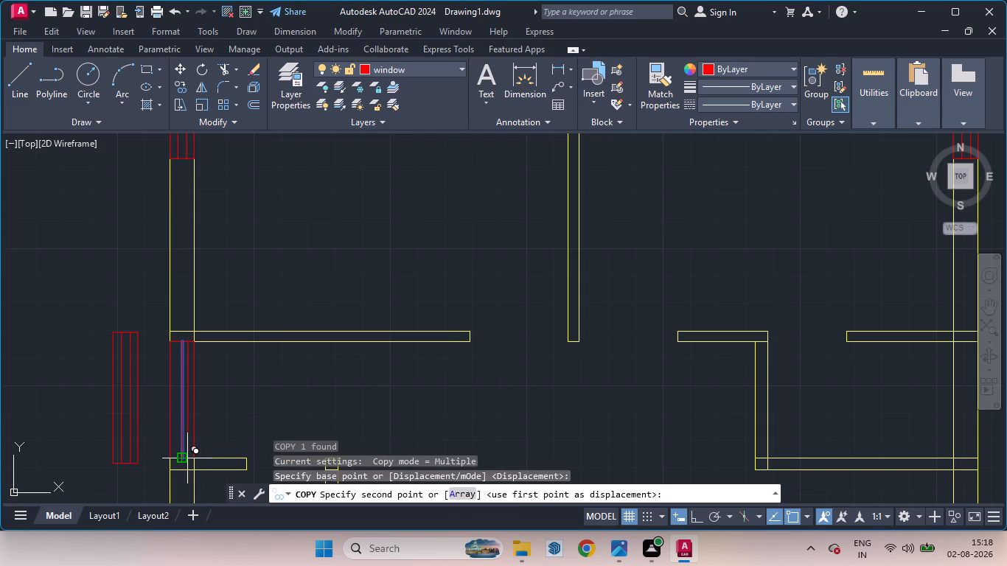
click(187, 458)
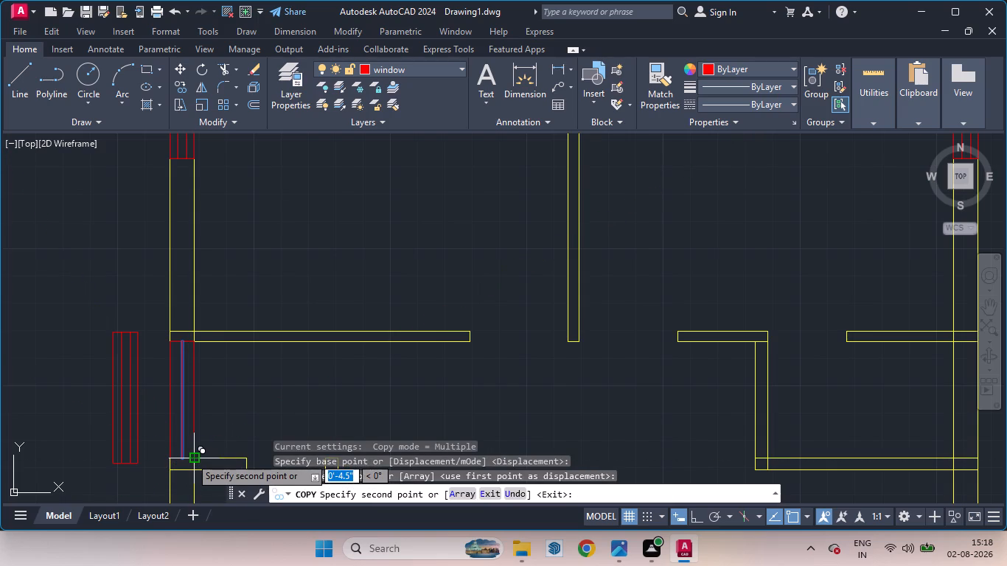
key(shift+F8)
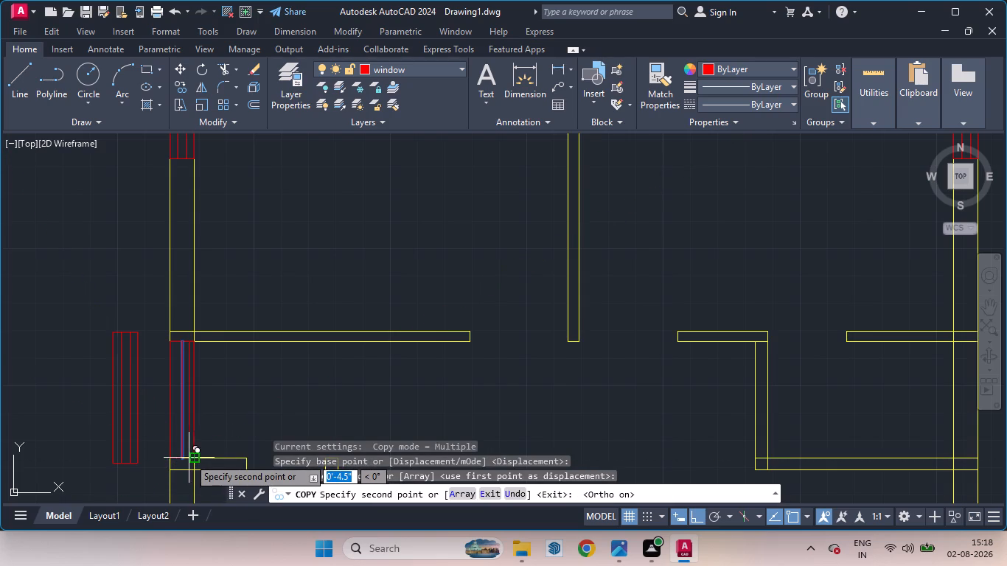
scroll(188, 450, up, 3)
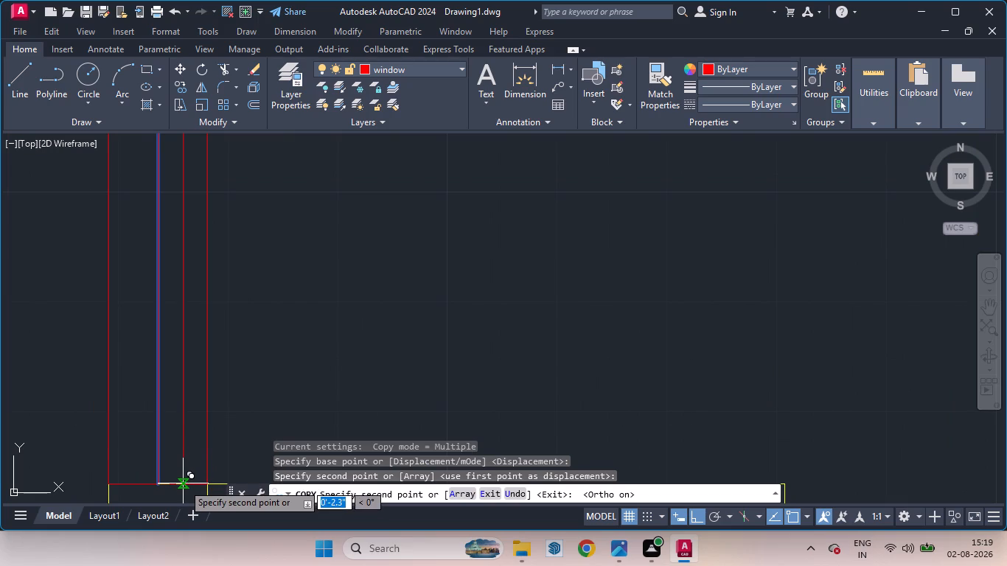
click(183, 483)
scroll(241, 396, down, 2)
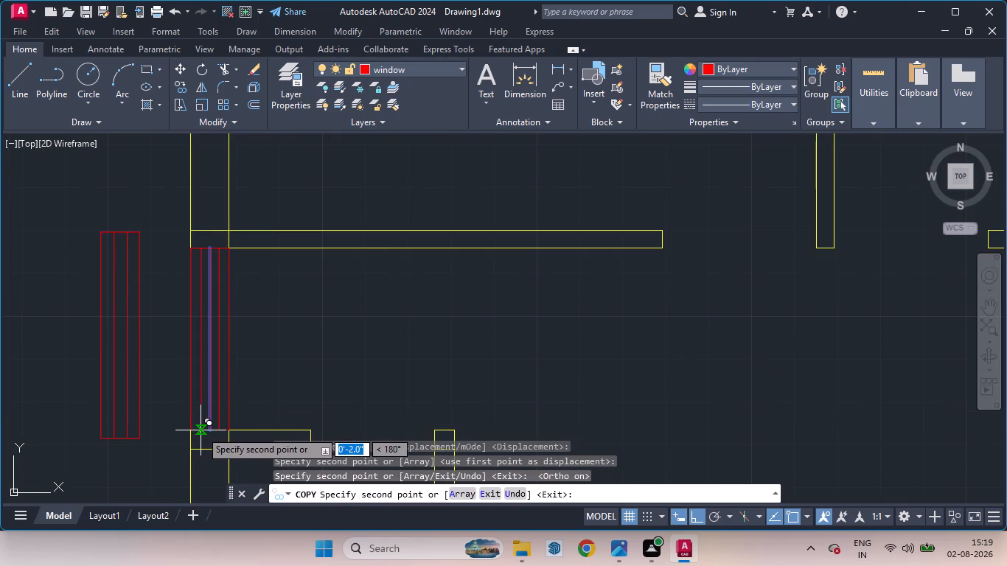
click(201, 430)
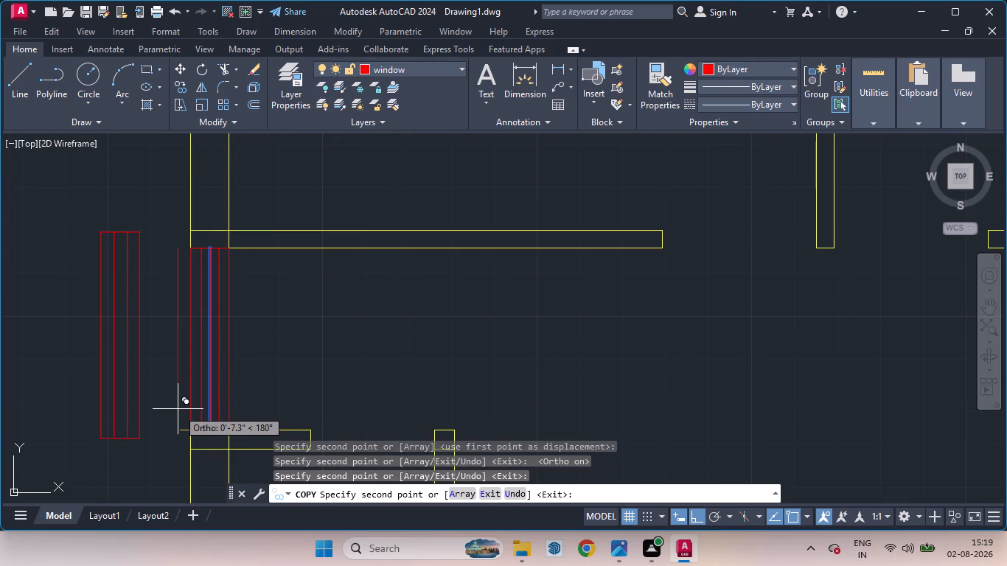
key(space)
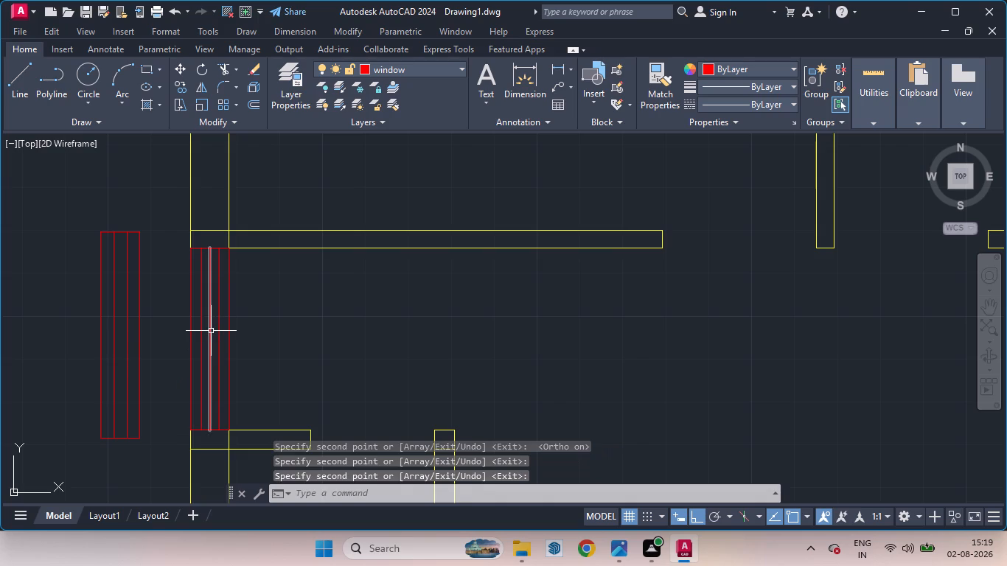
Delete the selected centre line of the new window between the left outer wall's partitions.
click(211, 331)
key(Delete)
Draw a rectangle across the left outer wall's thickness, below the short partition stub, about 3'-4" long on the window layer.
scroll(308, 324, down, 1)
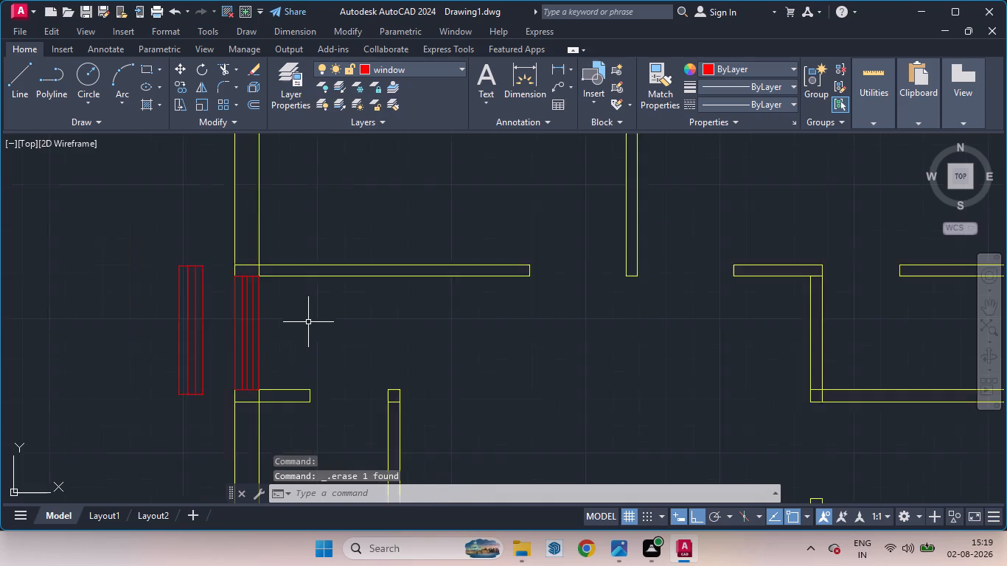
scroll(308, 321, down, 3)
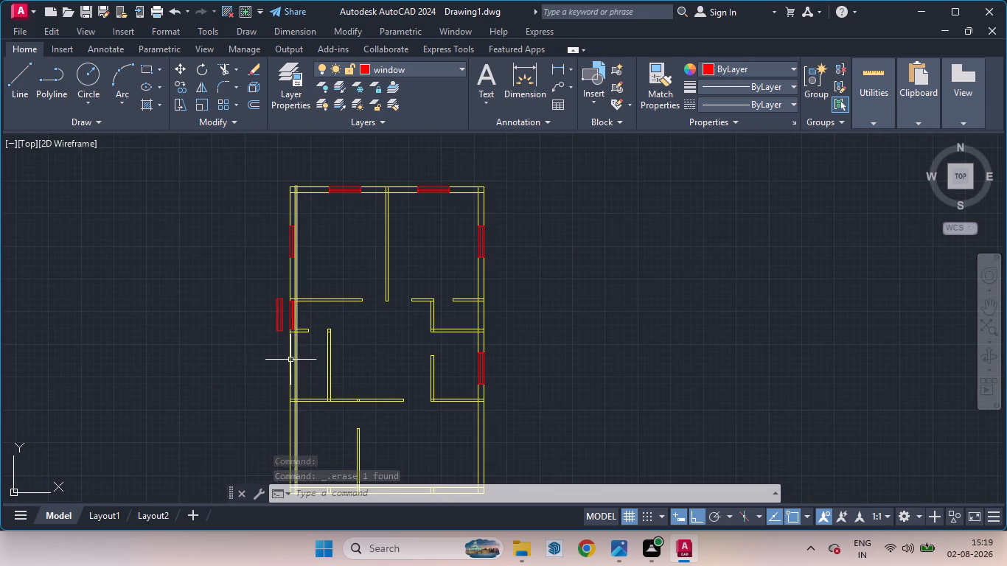
scroll(299, 368, up, 1)
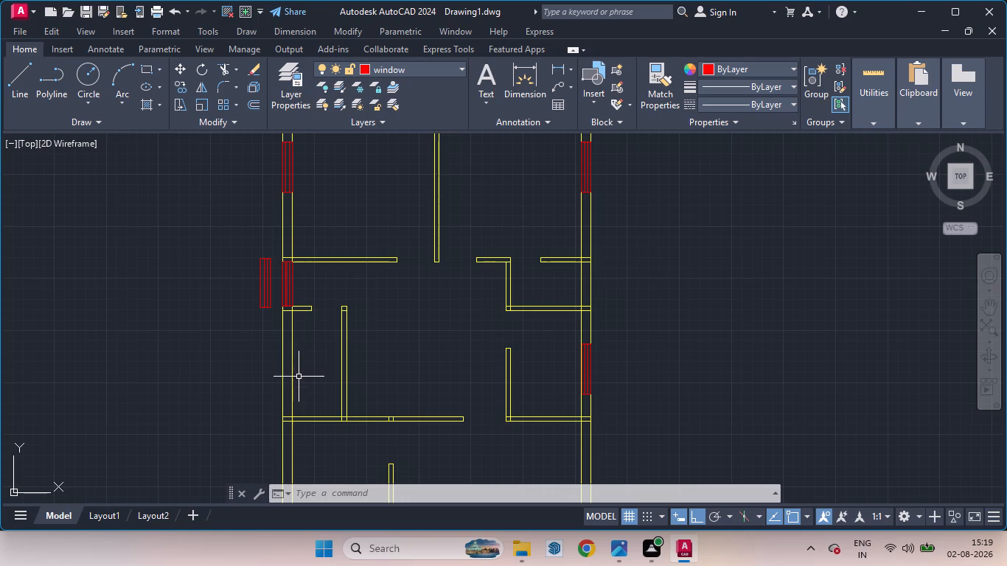
scroll(282, 314, up, 3)
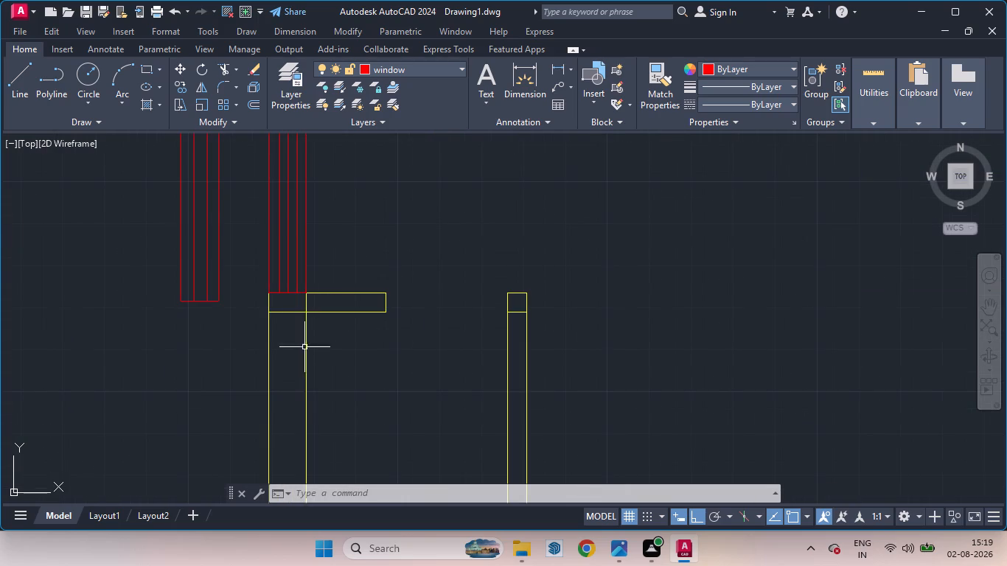
scroll(295, 368, down, 4)
scroll(310, 352, up, 3)
scroll(311, 341, down, 1)
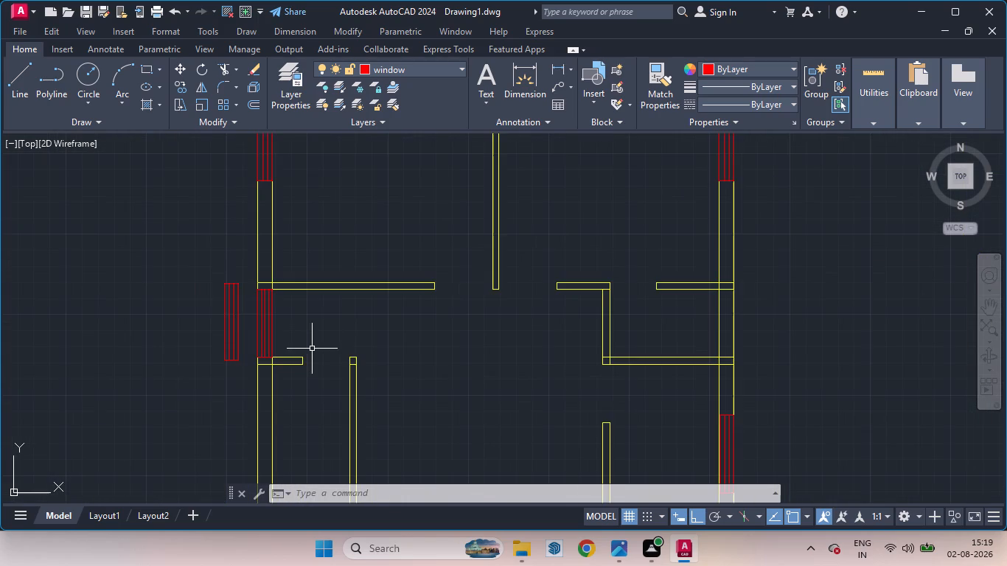
key(r)
key(e)
key(c)
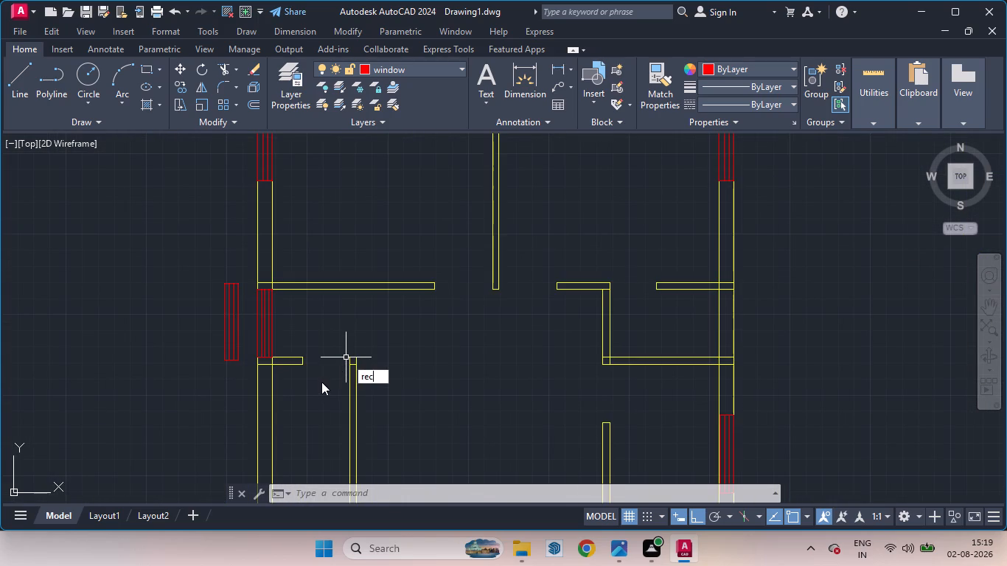
key(Return)
scroll(316, 407, down, 2)
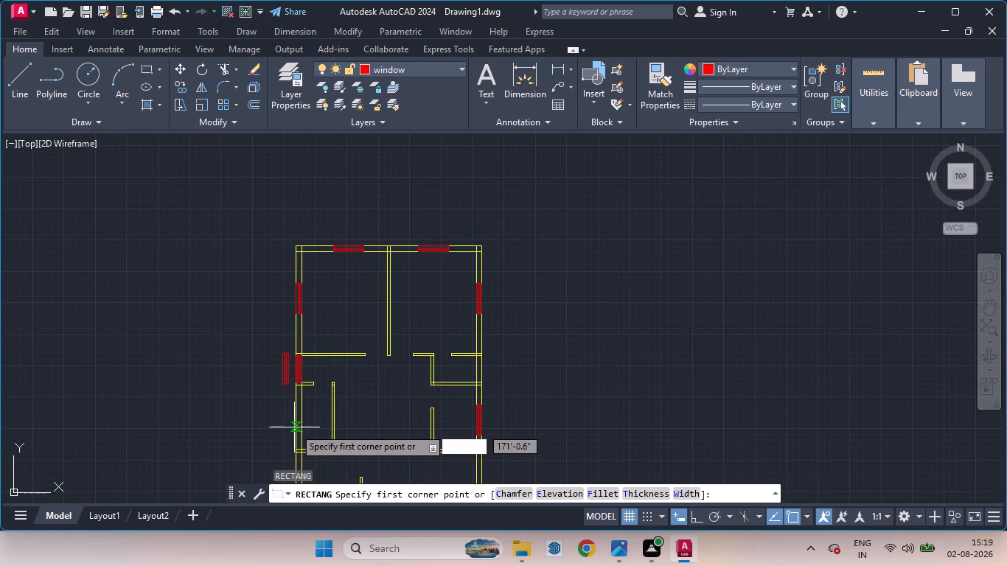
scroll(294, 428, up, 2)
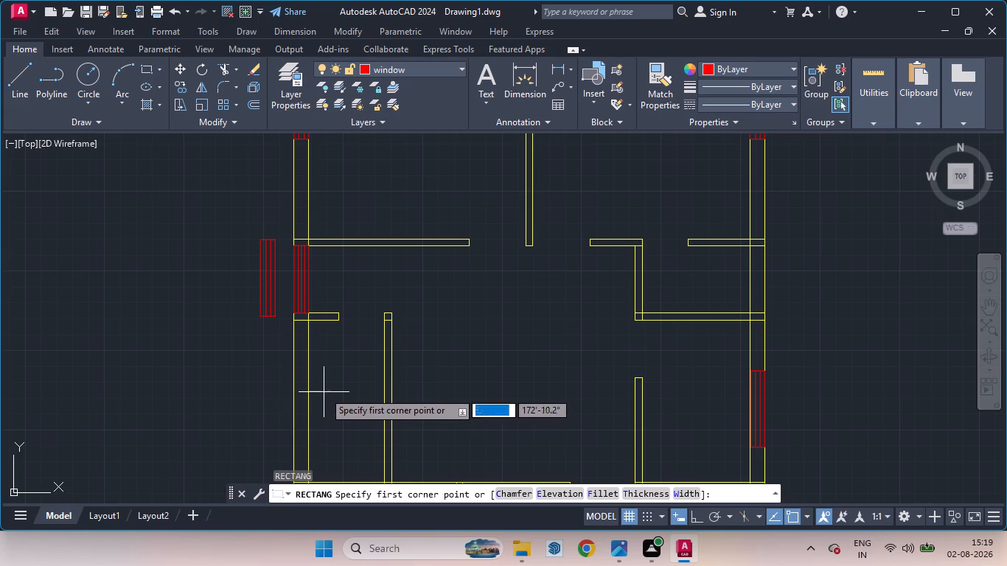
scroll(324, 382, down, 1)
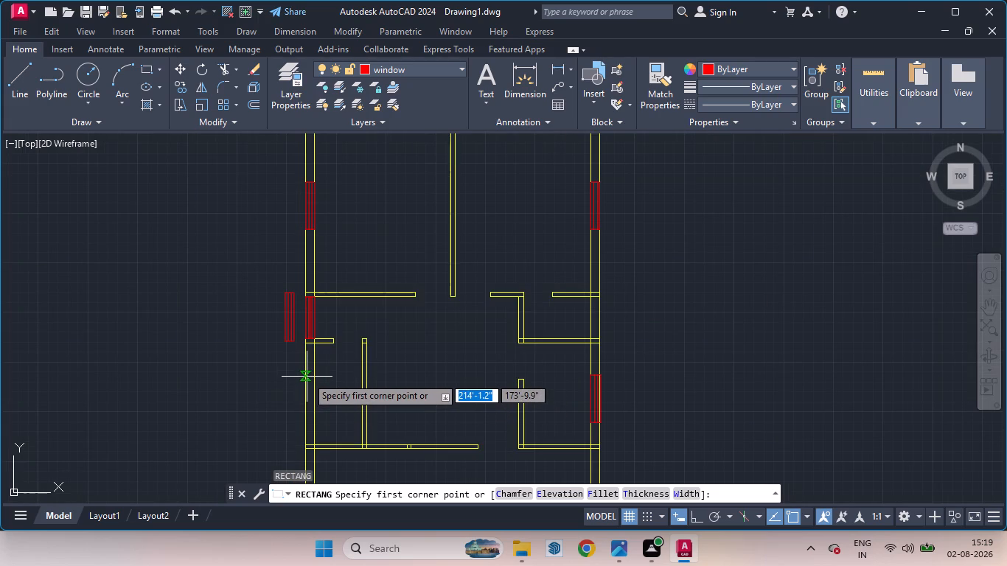
click(305, 379)
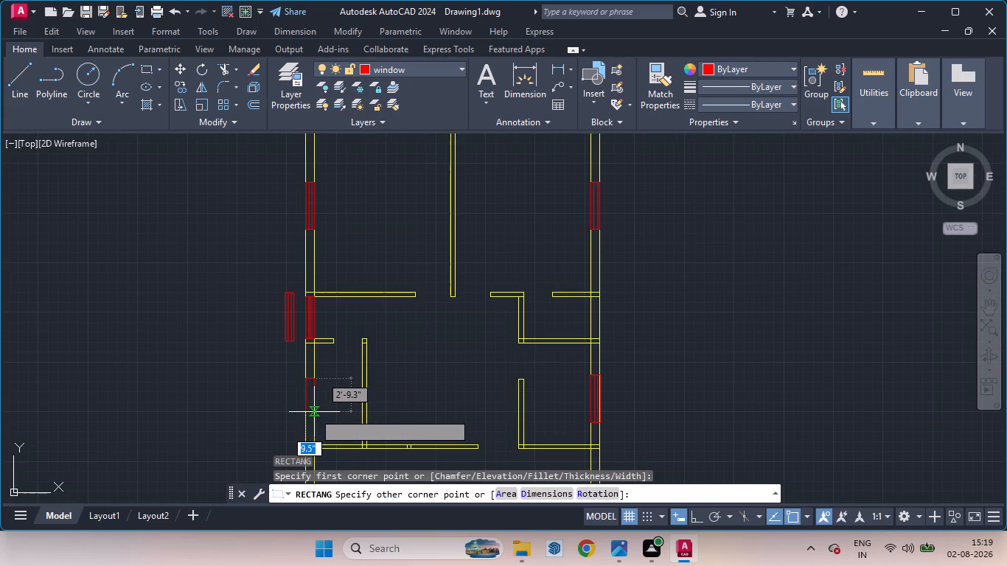
scroll(314, 412, down, 1)
scroll(314, 412, up, 2)
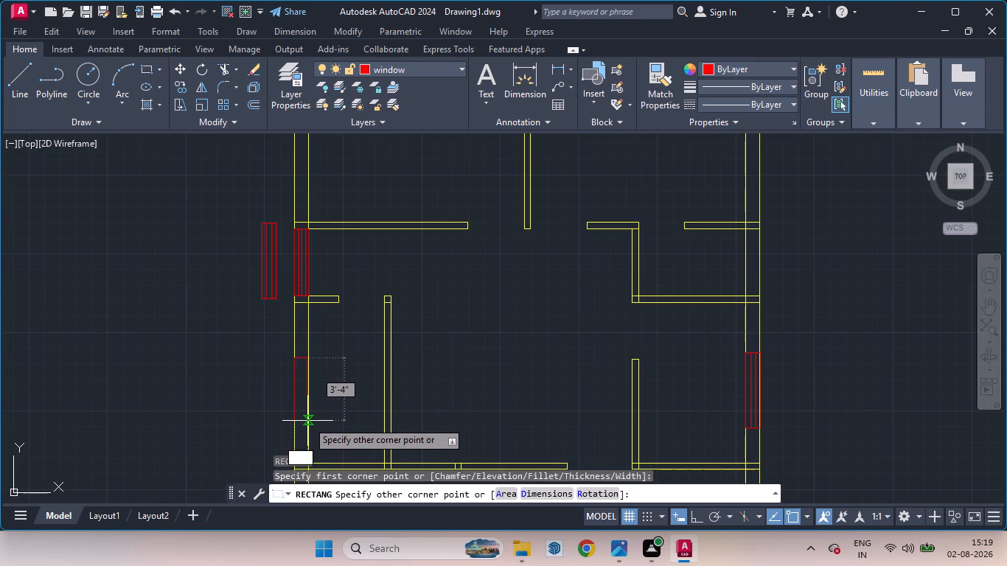
click(307, 419)
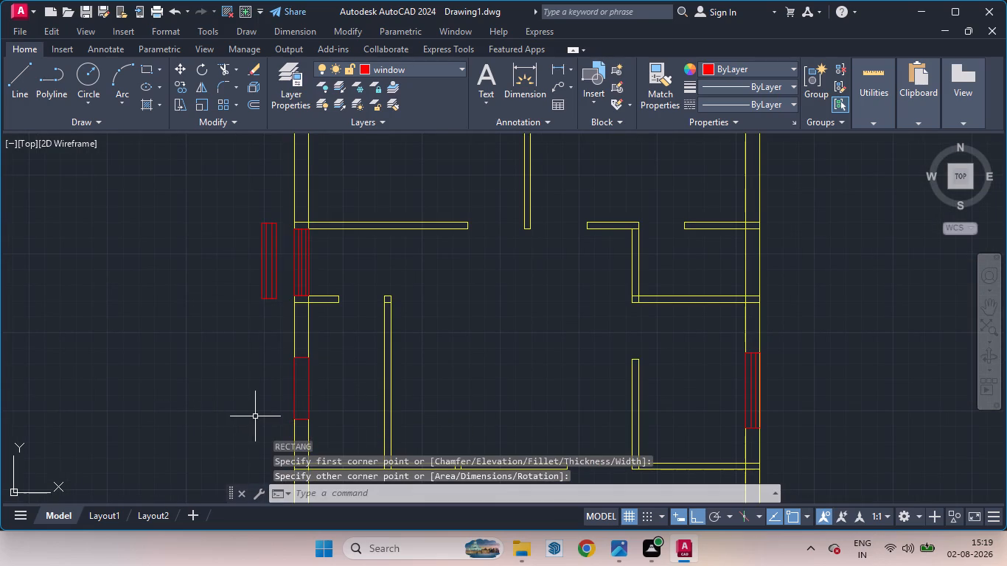
Draw a vertical centre line through the new window rectangle, from its top edge's midpoint to its bottom edge's midpoint.
key(l)
key(Return)
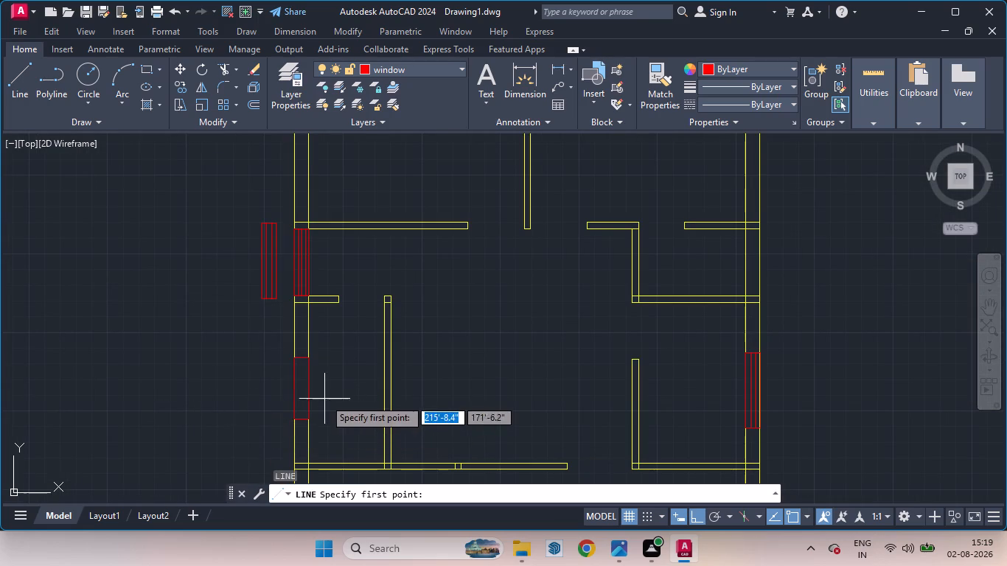
click(299, 358)
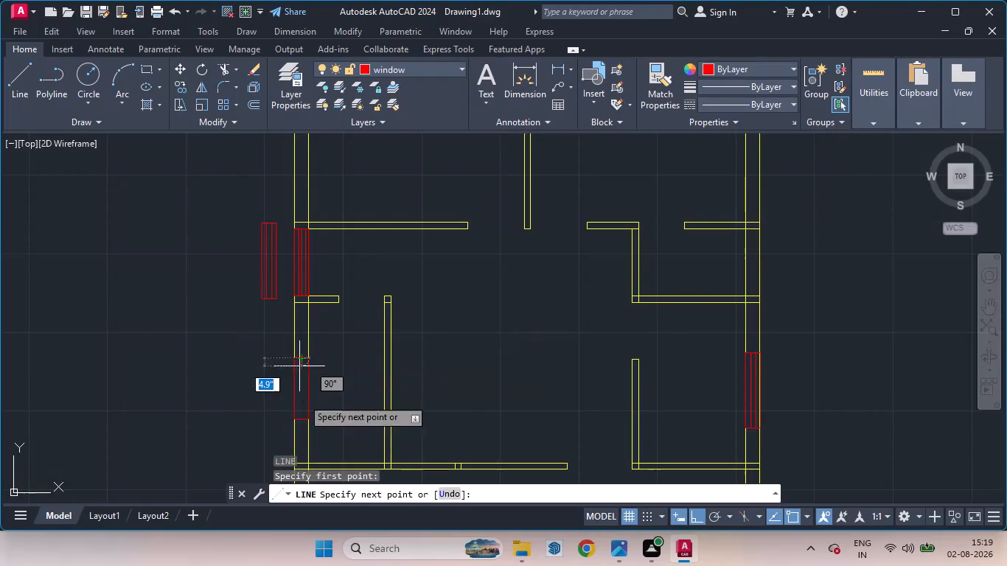
click(300, 422)
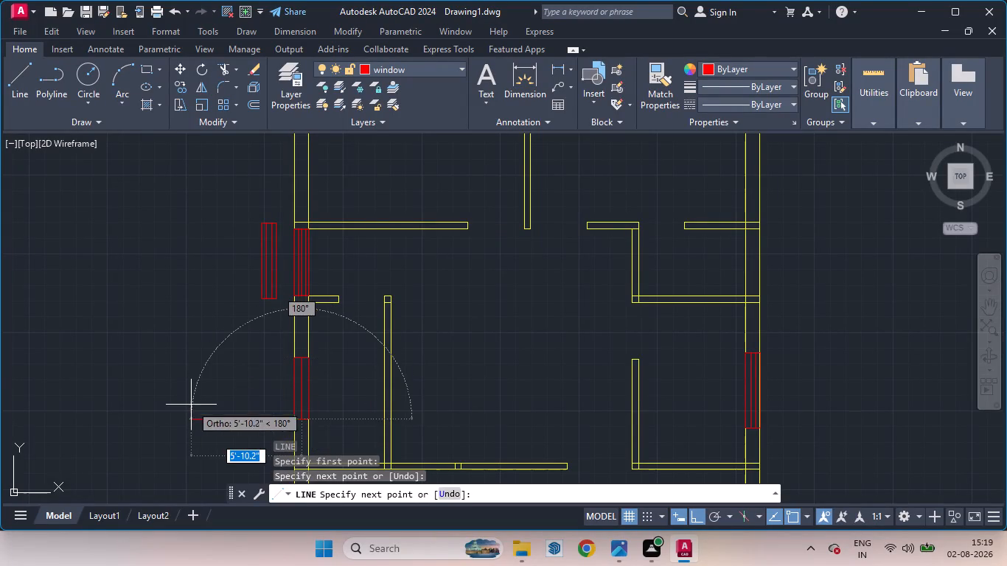
key(space)
Copy the new window's centre line to both sides, about 1.9" towards the inner face and 2.2" towards the outer face.
click(300, 394)
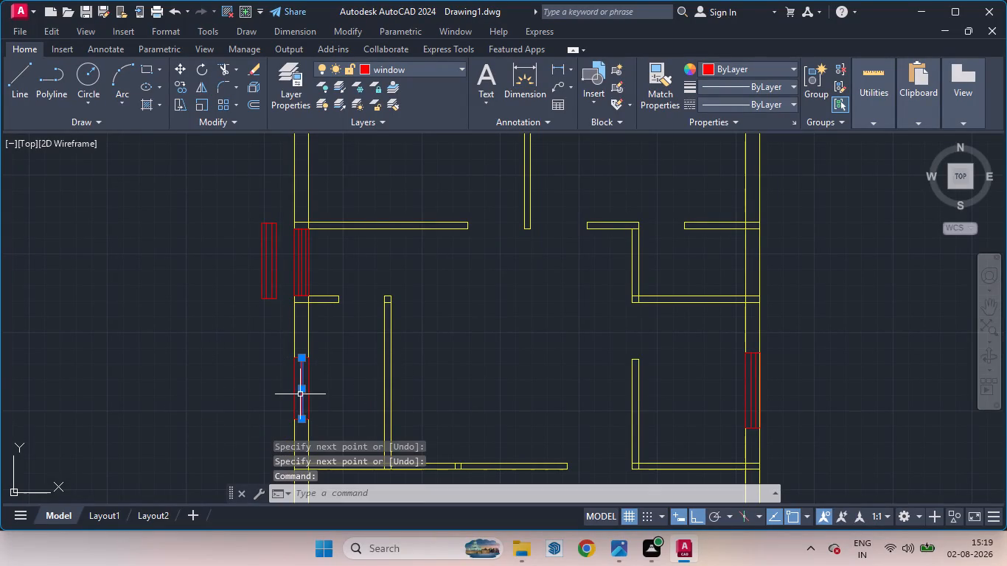
key(c)
key(o)
key(shift+Return)
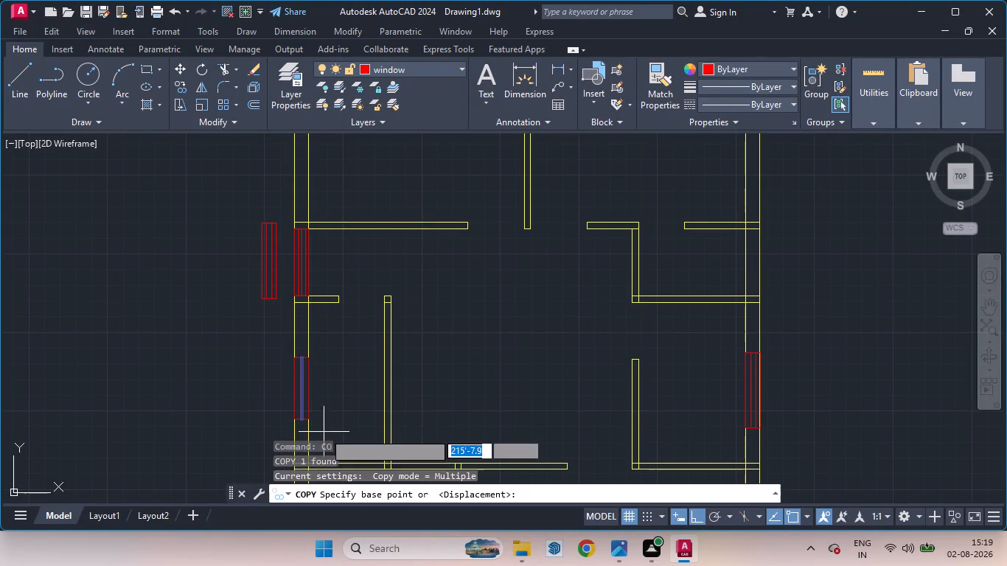
scroll(299, 424, up, 2)
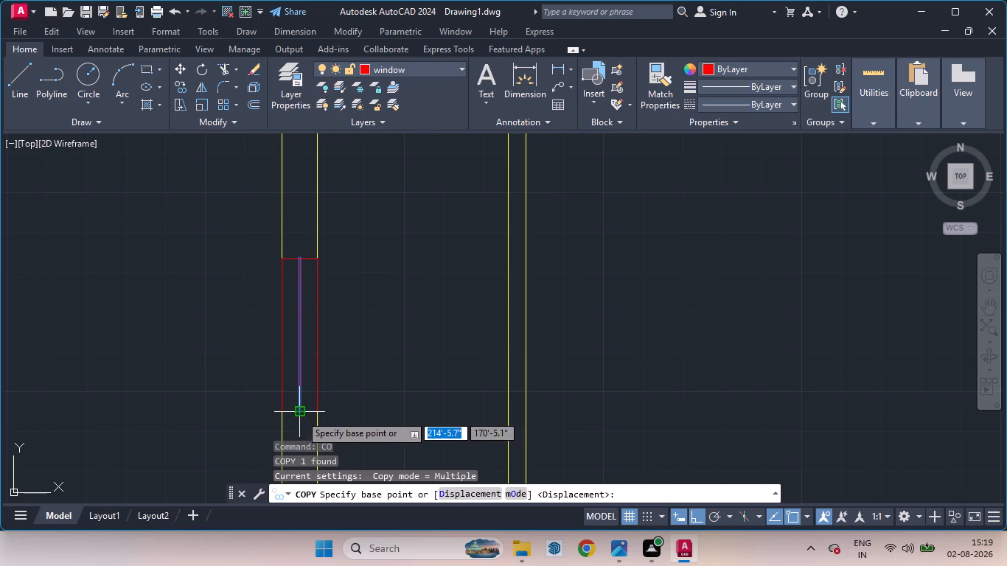
click(300, 414)
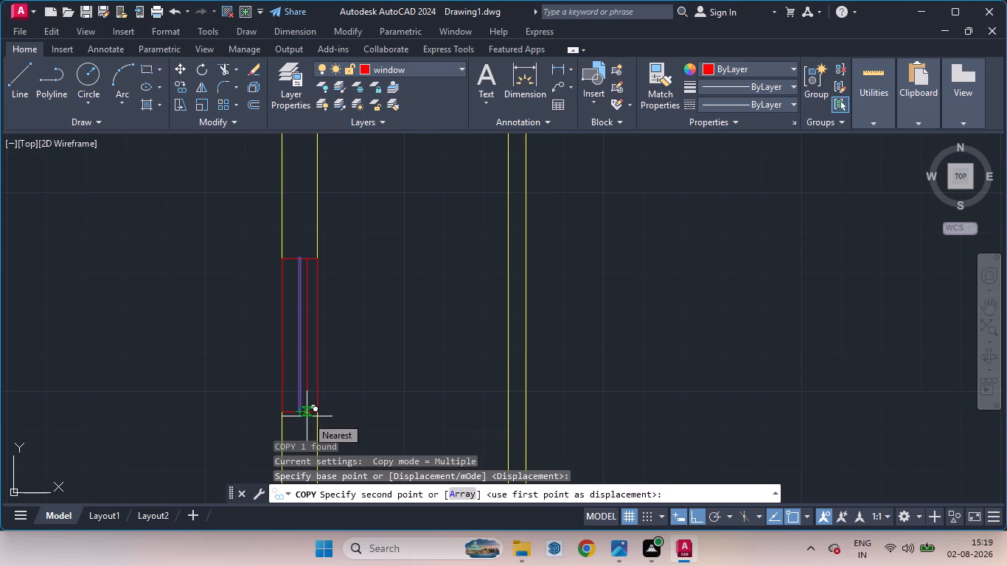
click(307, 416)
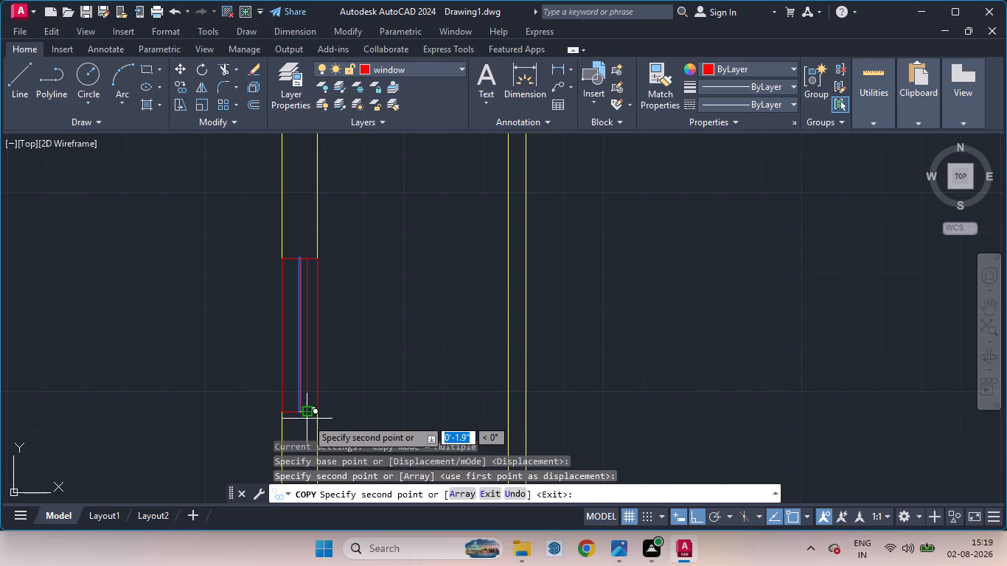
click(307, 419)
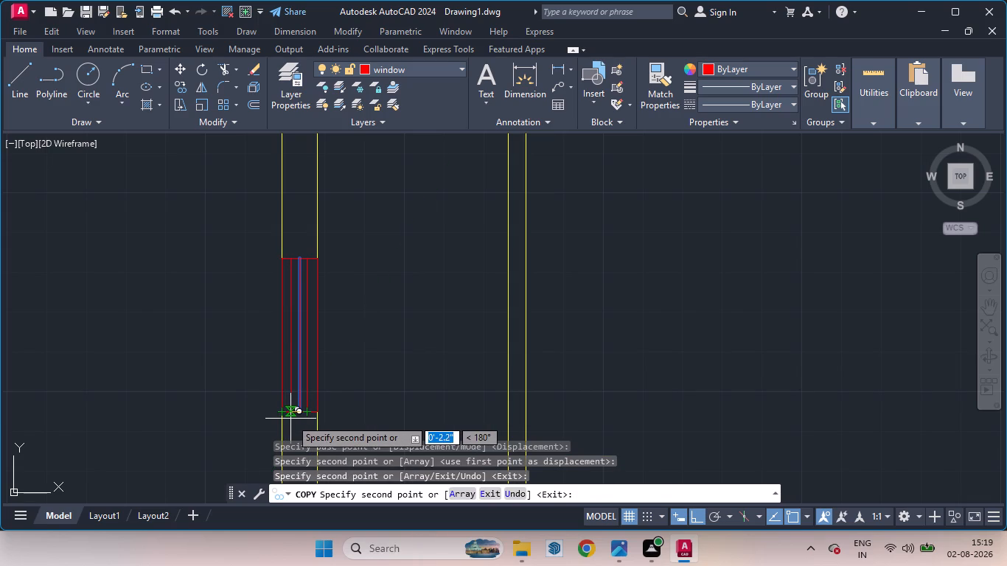
click(291, 419)
key(space)
key(space)
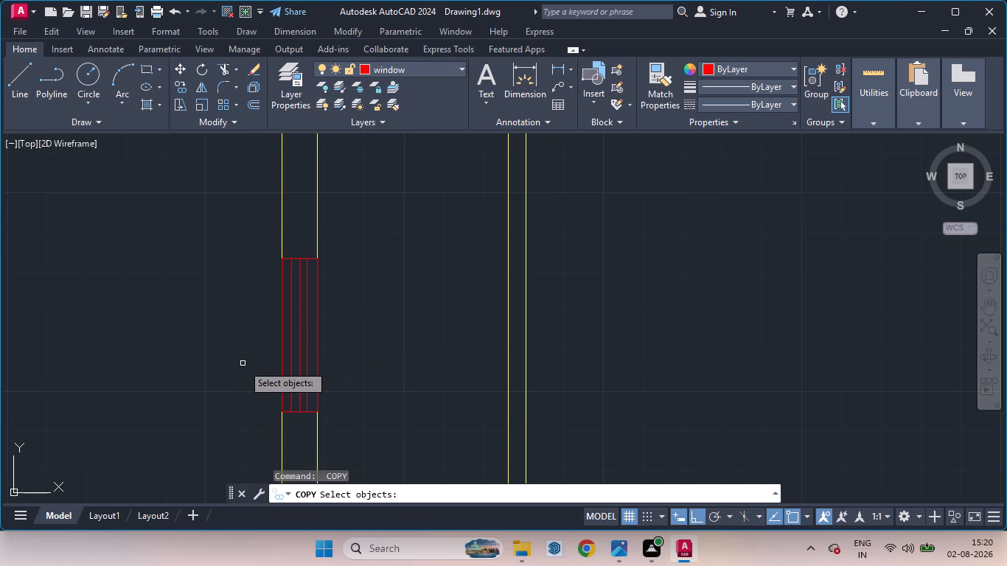
key(space)
Delete the original centre line of the new lower window in the left outer wall.
click(299, 343)
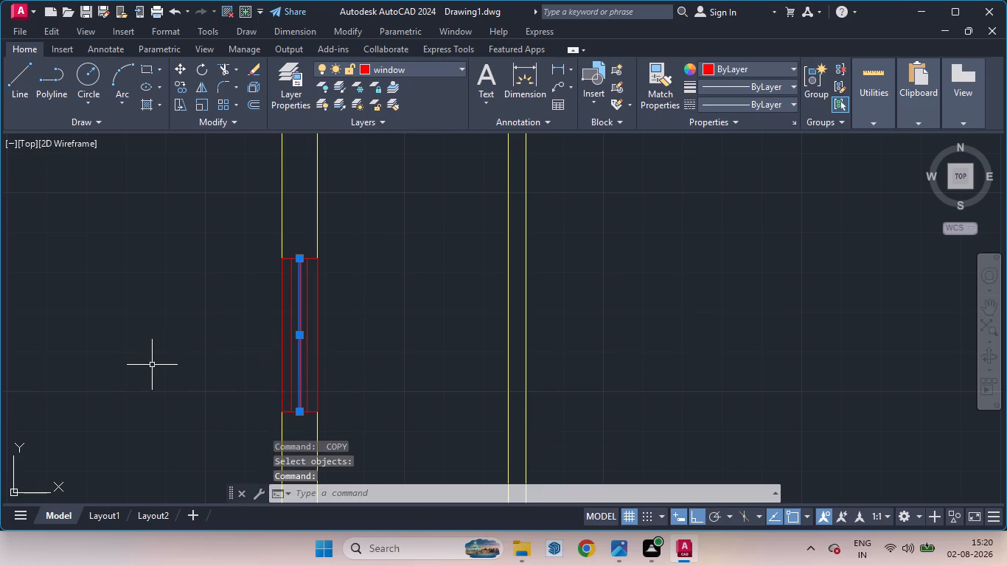
key(Delete)
Delete the spare window symbol standing outside the left outer wall.
scroll(242, 342, down, 5)
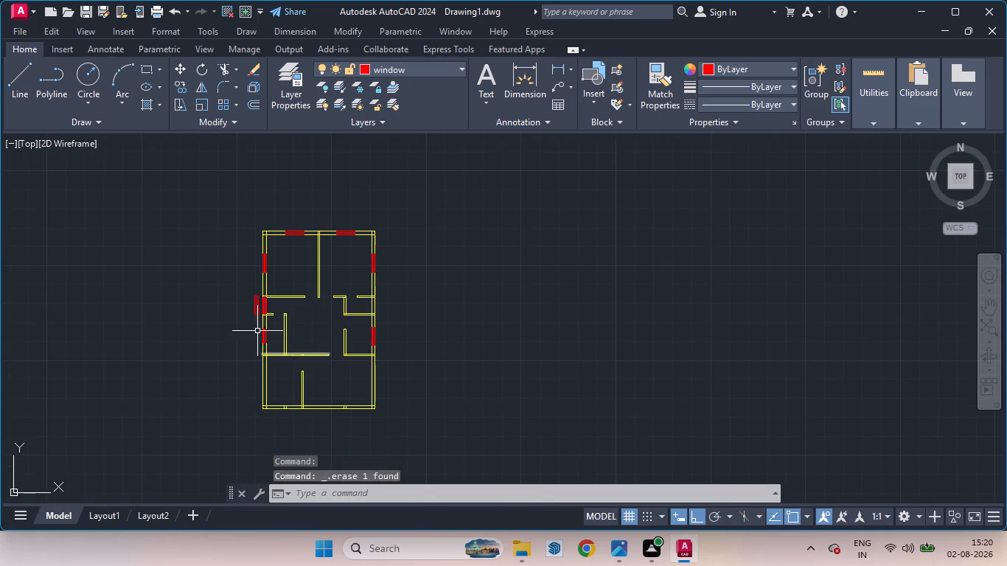
scroll(248, 315, up, 3)
click(271, 304)
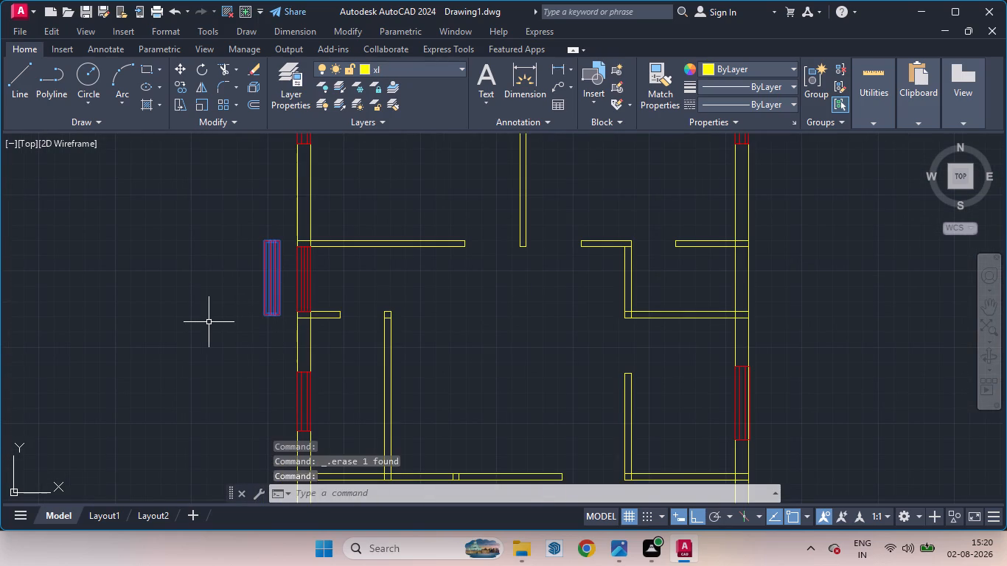
key(Delete)
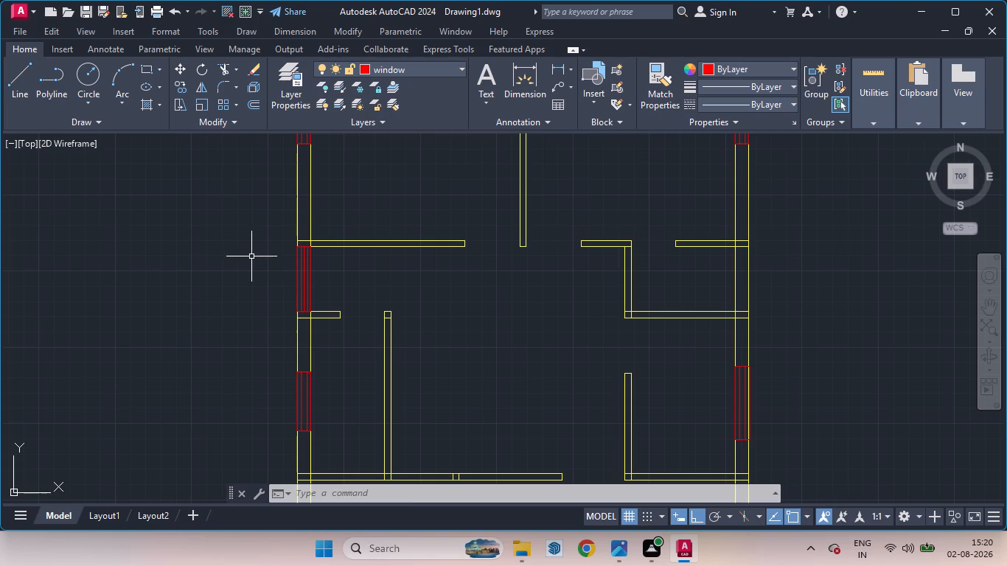
On the stair layer, draw a horizontal line about 7'-8.7" long from the lower vertical partition, near its top, to the left outer wall's inner face.
scroll(255, 259, down, 3)
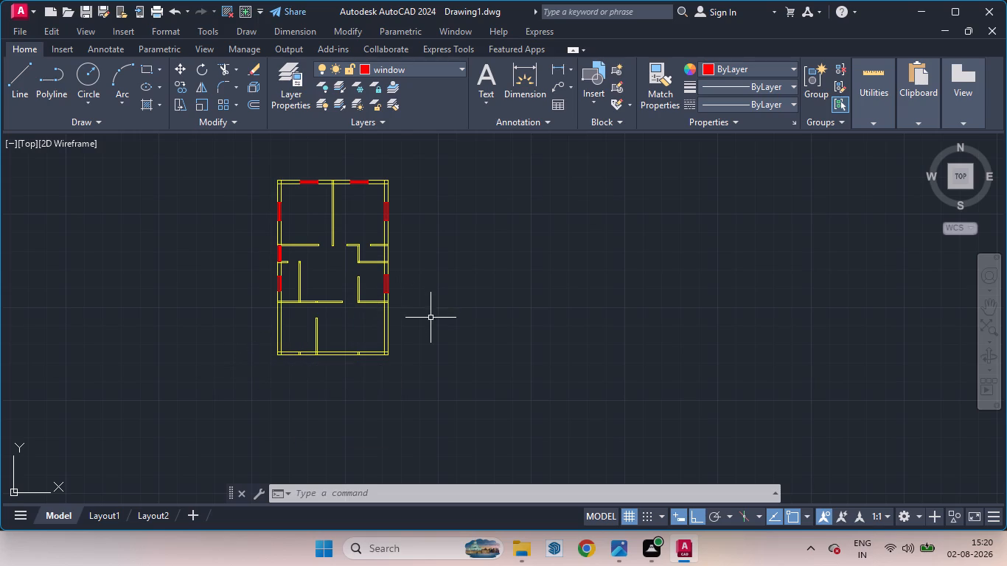
key(l)
key(Return)
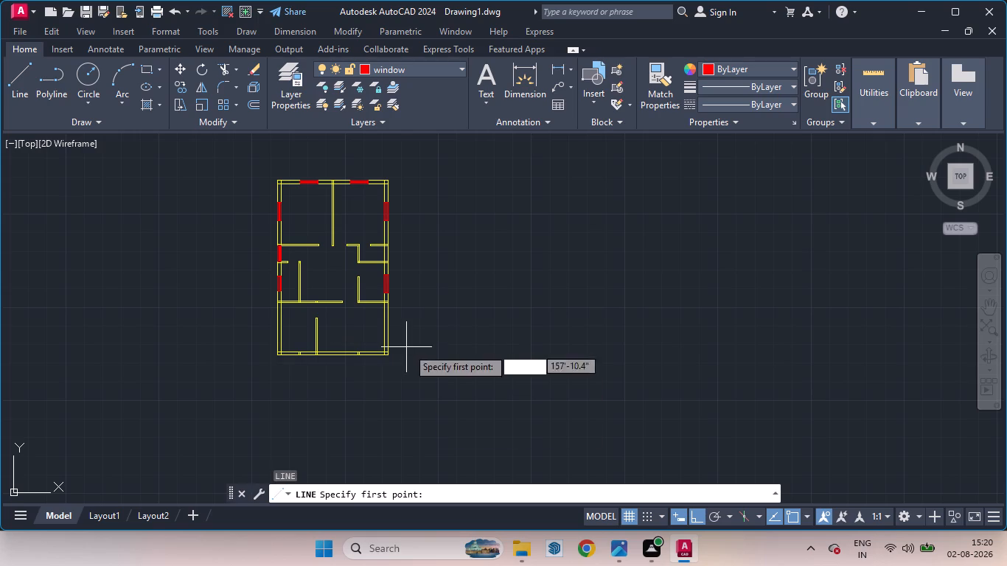
click(462, 66)
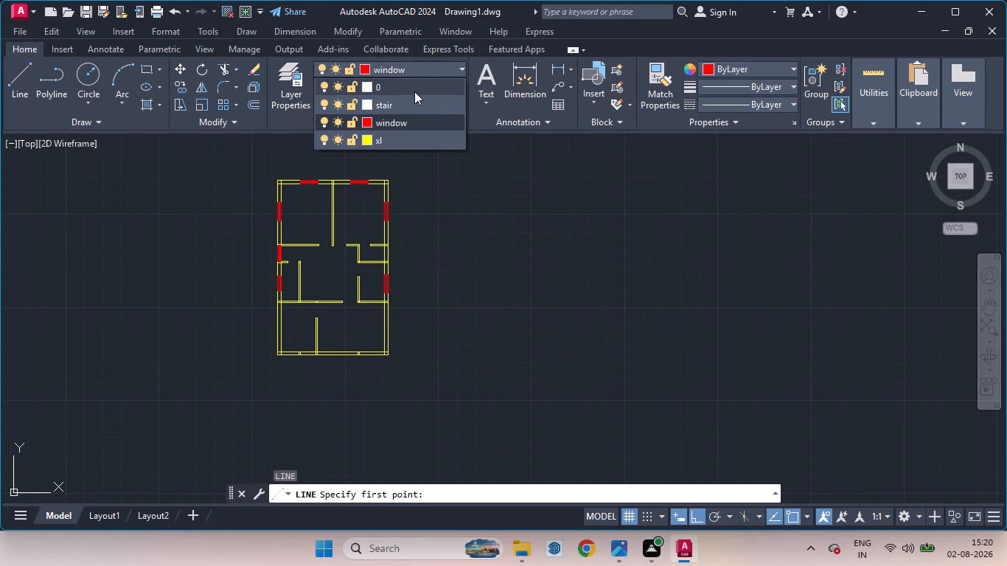
click(393, 102)
scroll(282, 314, up, 2)
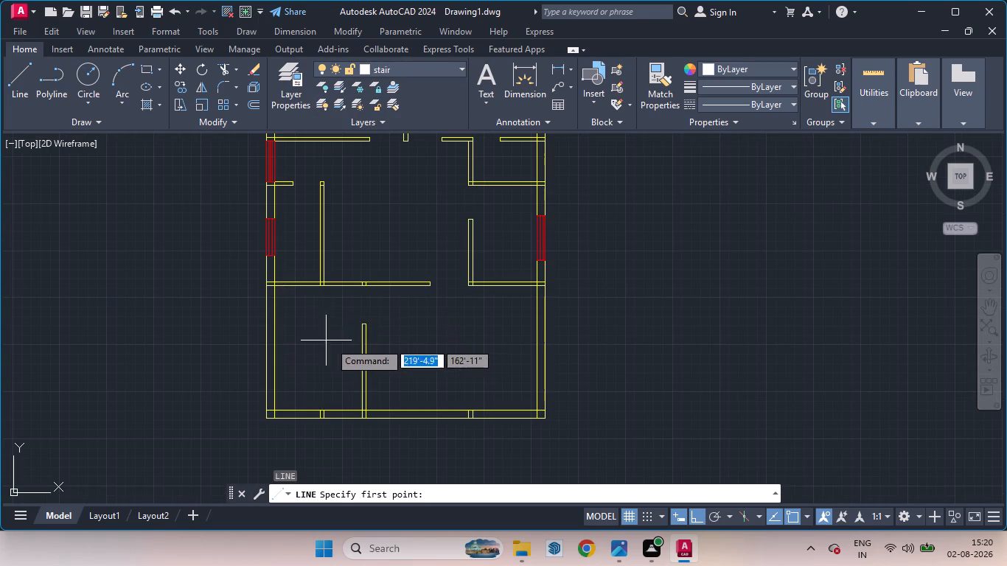
scroll(361, 335, up, 3)
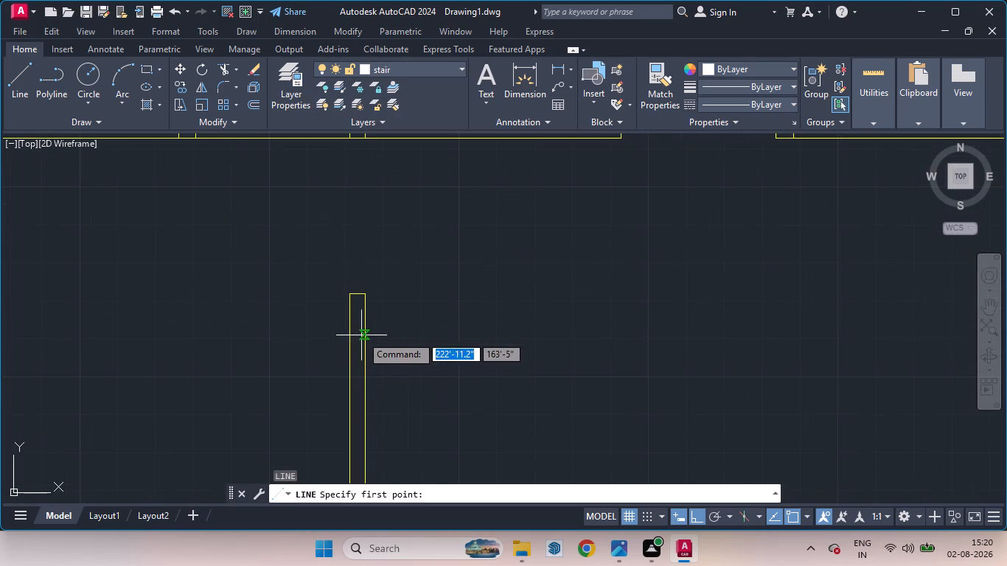
click(349, 326)
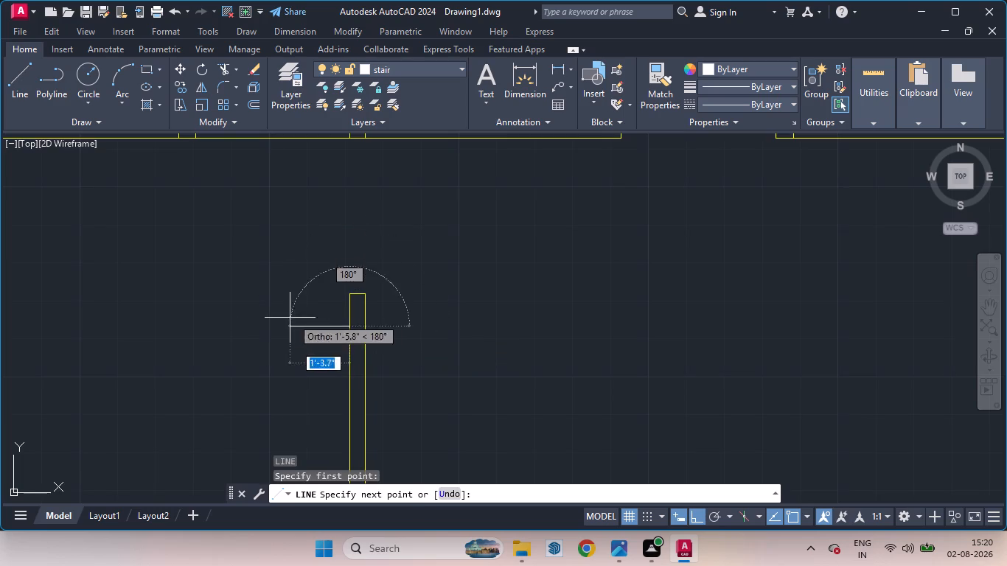
scroll(319, 315, down, 2)
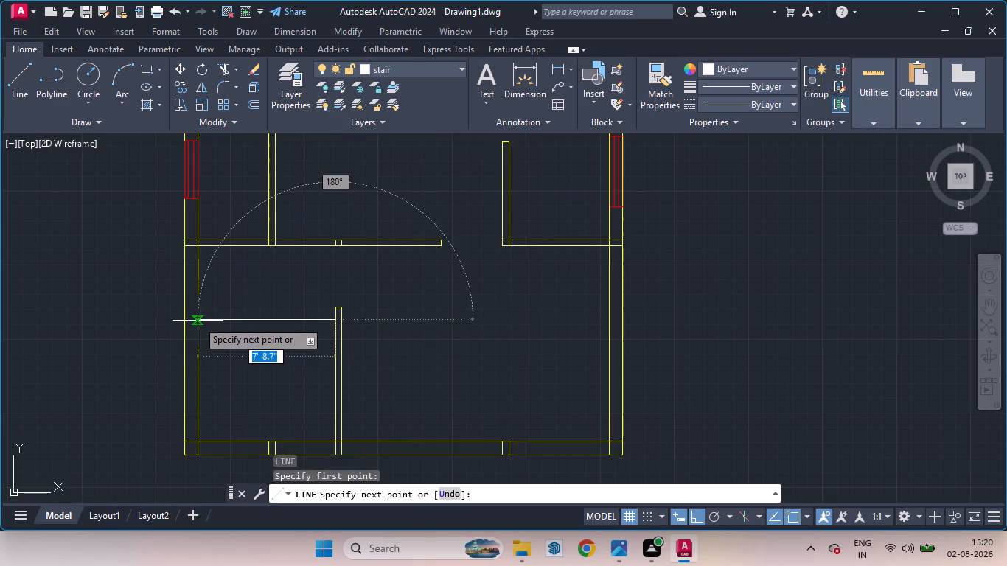
click(195, 320)
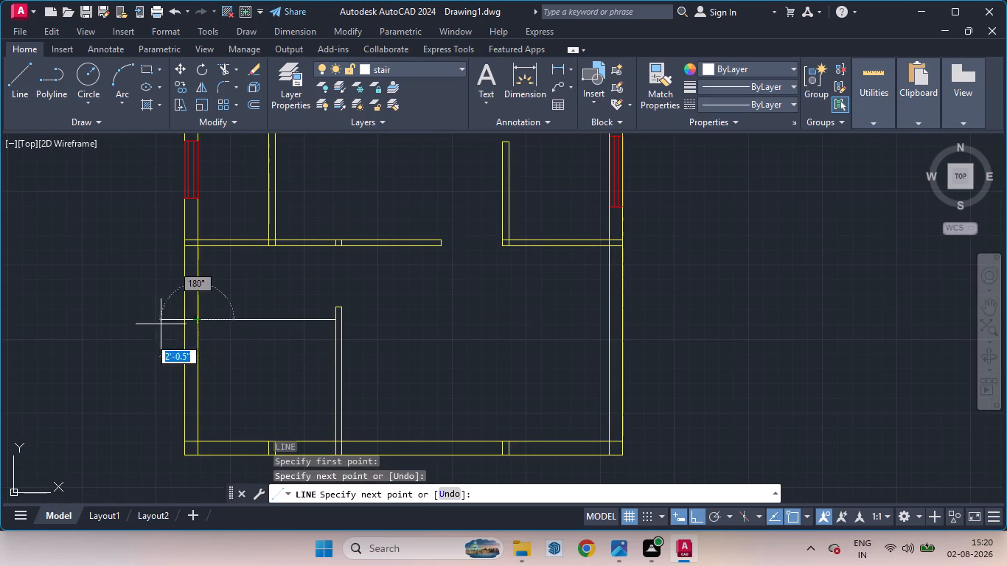
key(space)
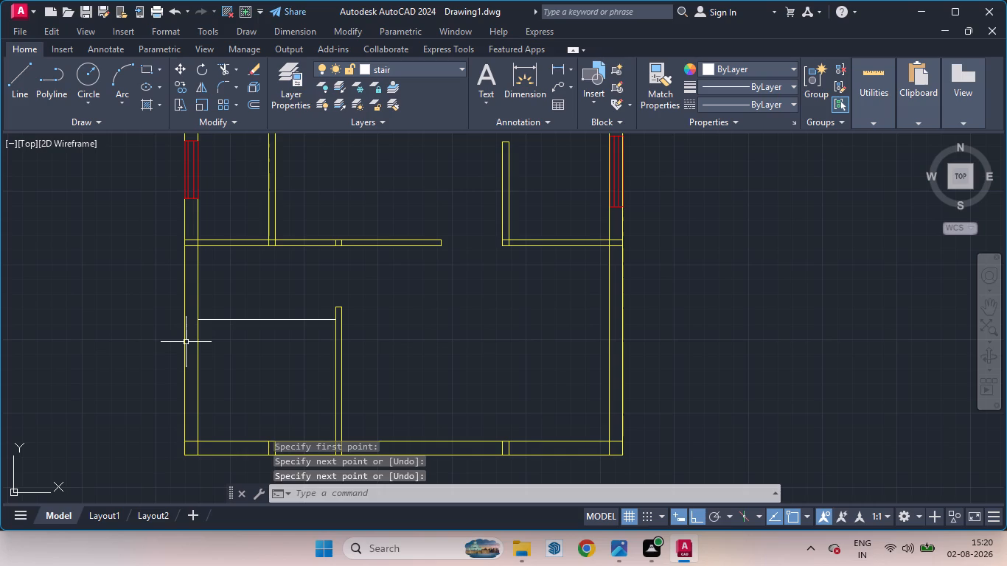
Draw a stair divider outline from the horizontal stair line's middle: about 8'-10" down past the bottom wall, 4" left, and about 9'-3" back up.
key(l)
key(Return)
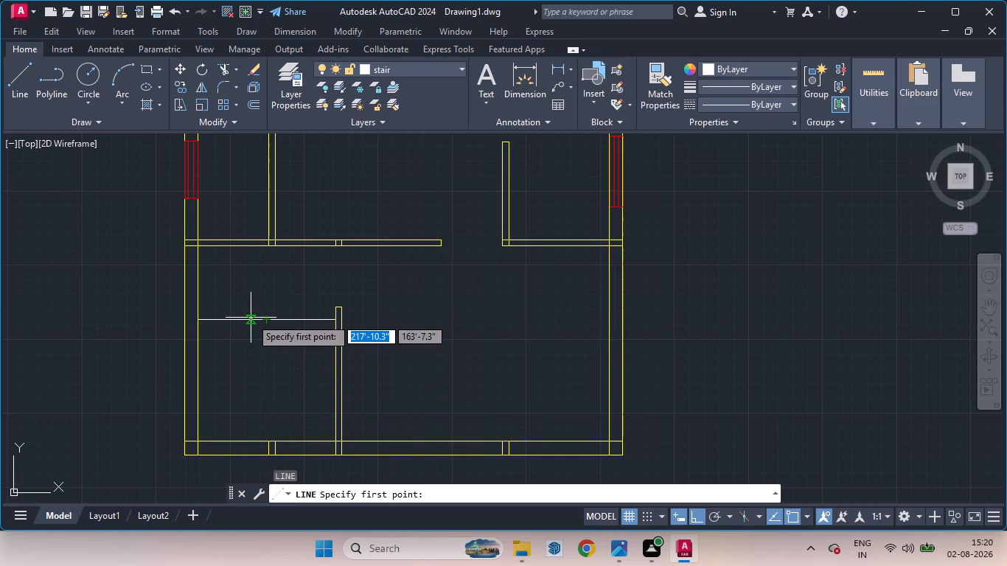
scroll(254, 318, up, 2)
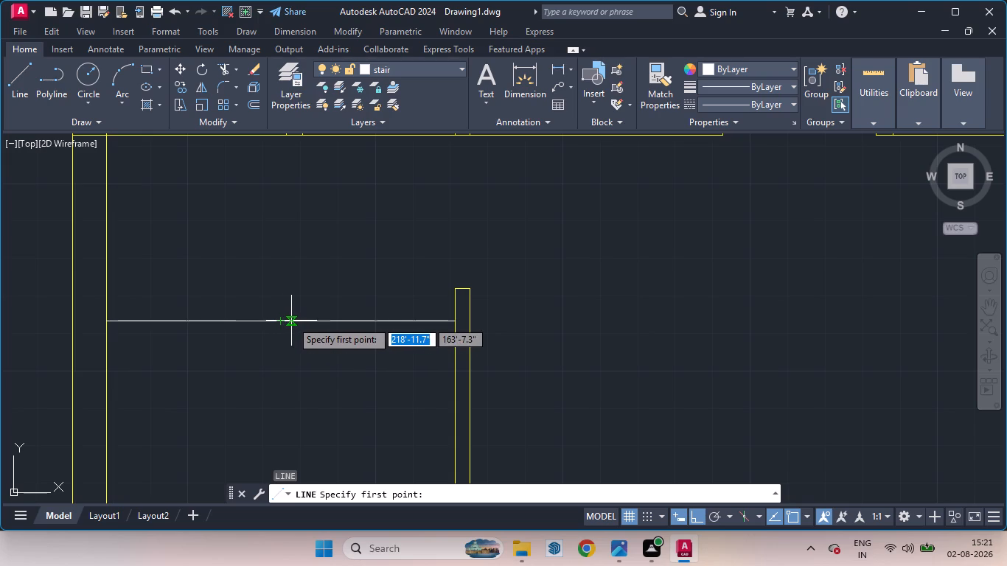
click(291, 321)
scroll(293, 352, down, 3)
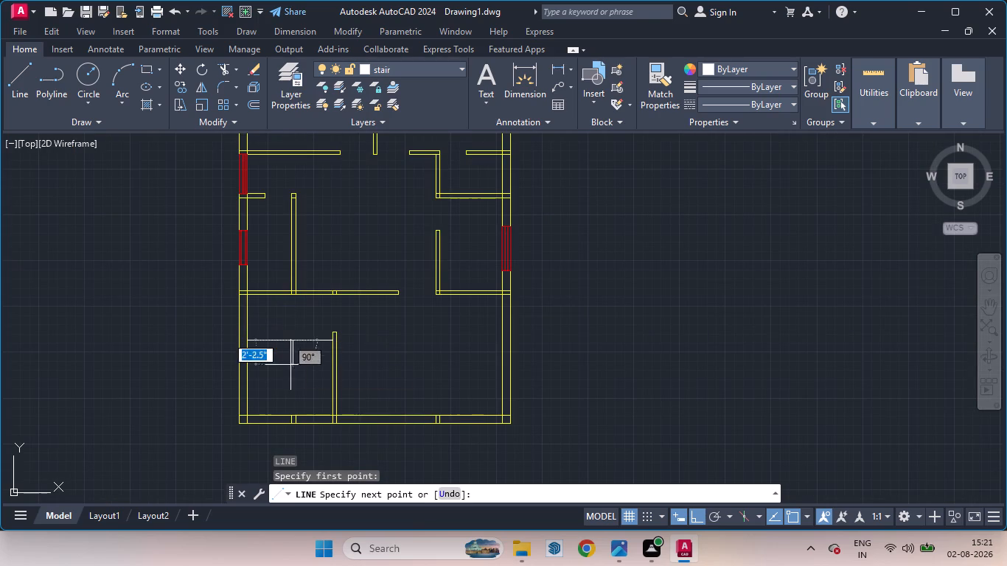
scroll(296, 433, up, 4)
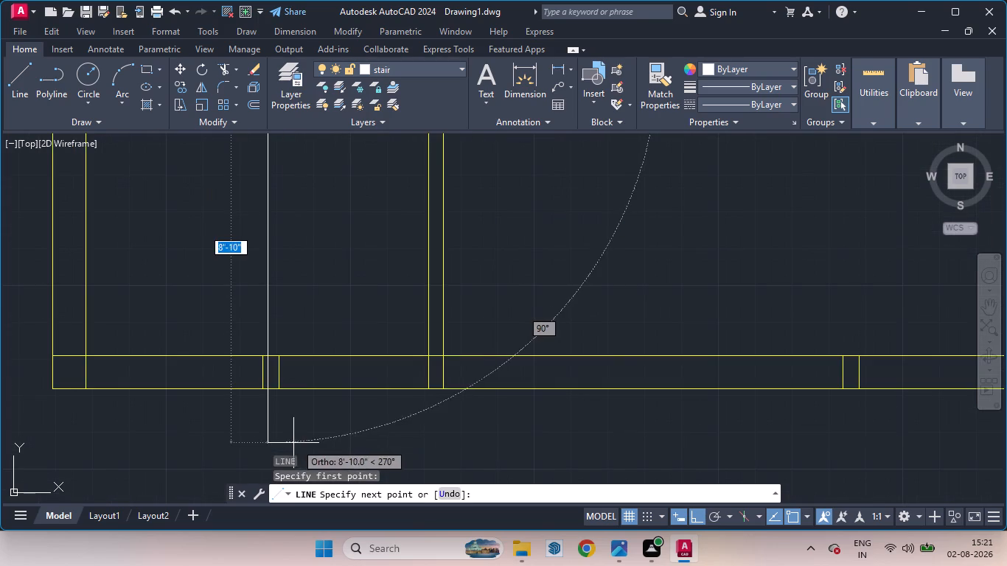
click(280, 441)
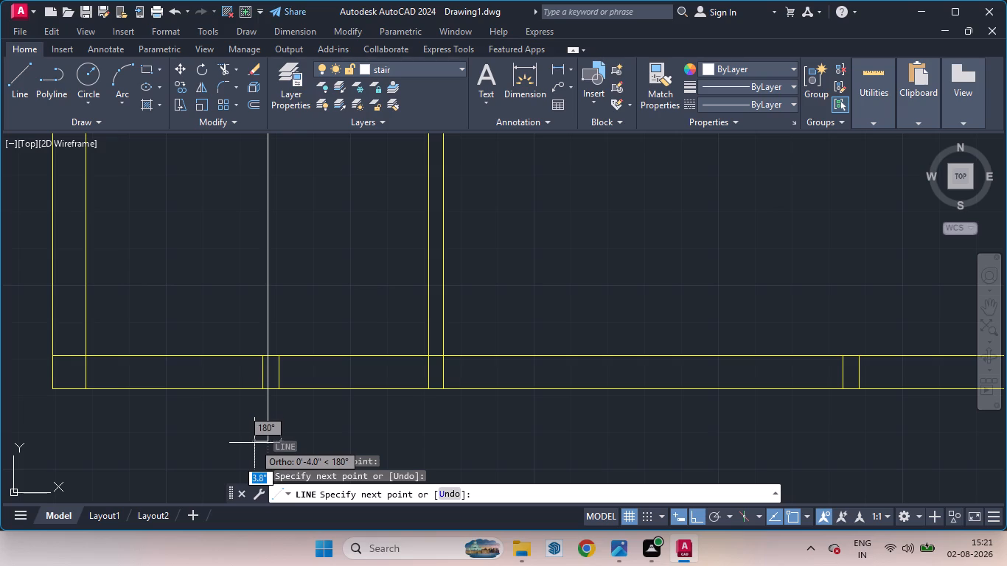
click(255, 443)
scroll(252, 318, down, 1)
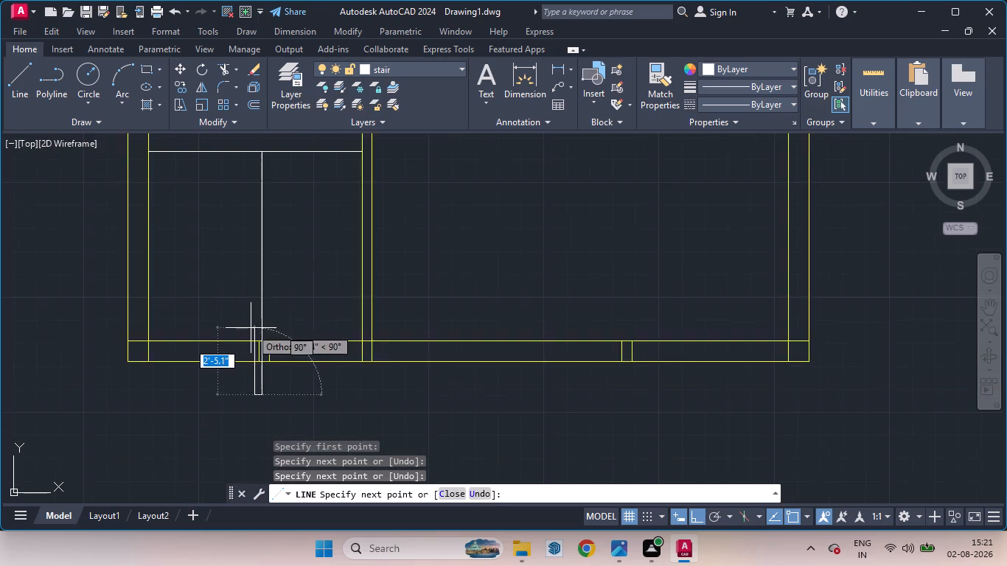
scroll(251, 328, down, 1)
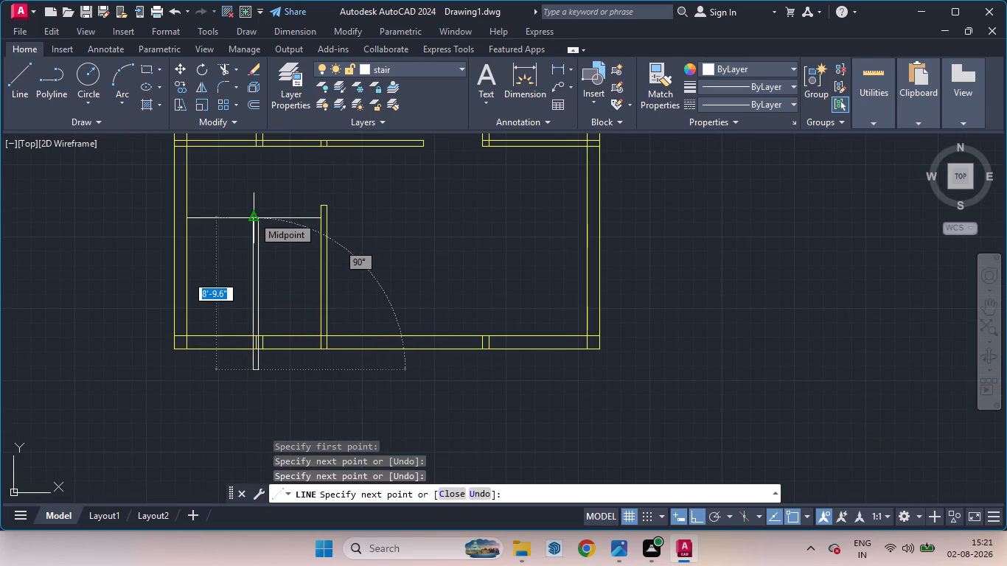
scroll(251, 216, up, 3)
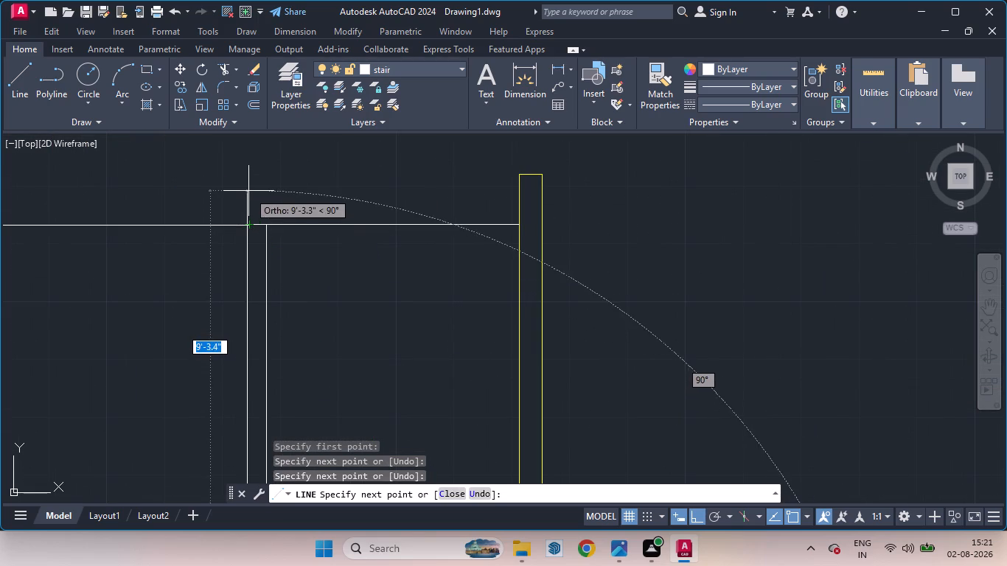
click(249, 188)
key(space)
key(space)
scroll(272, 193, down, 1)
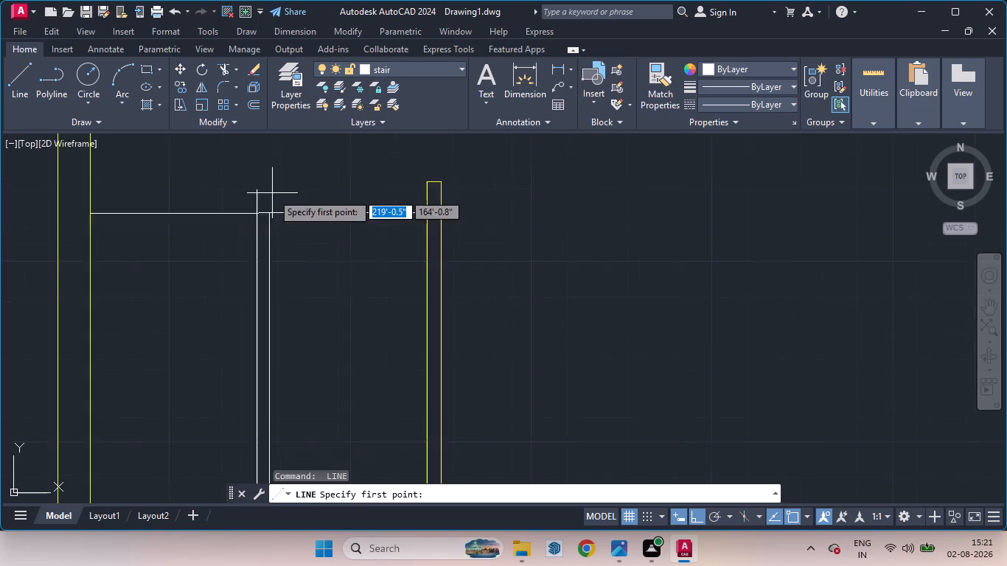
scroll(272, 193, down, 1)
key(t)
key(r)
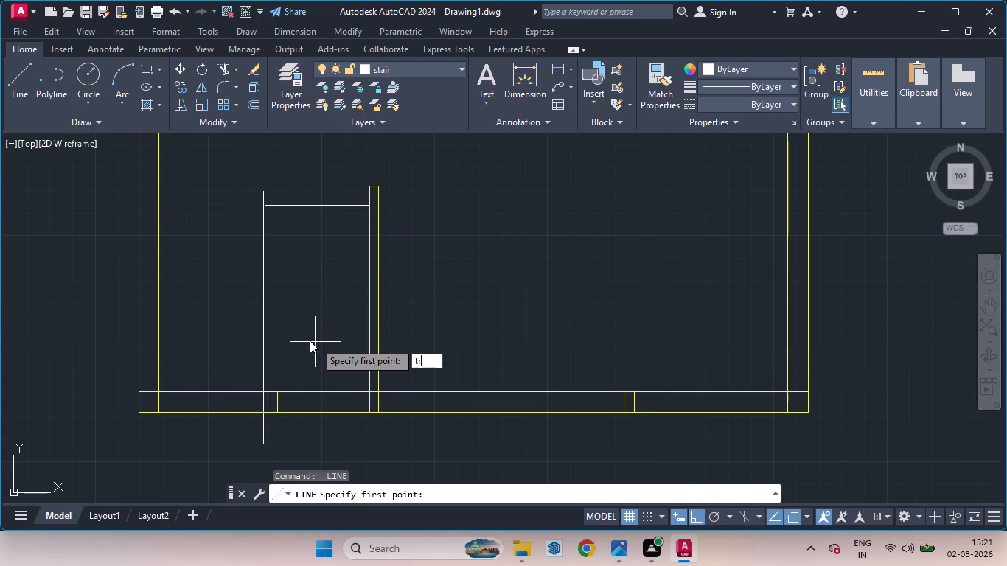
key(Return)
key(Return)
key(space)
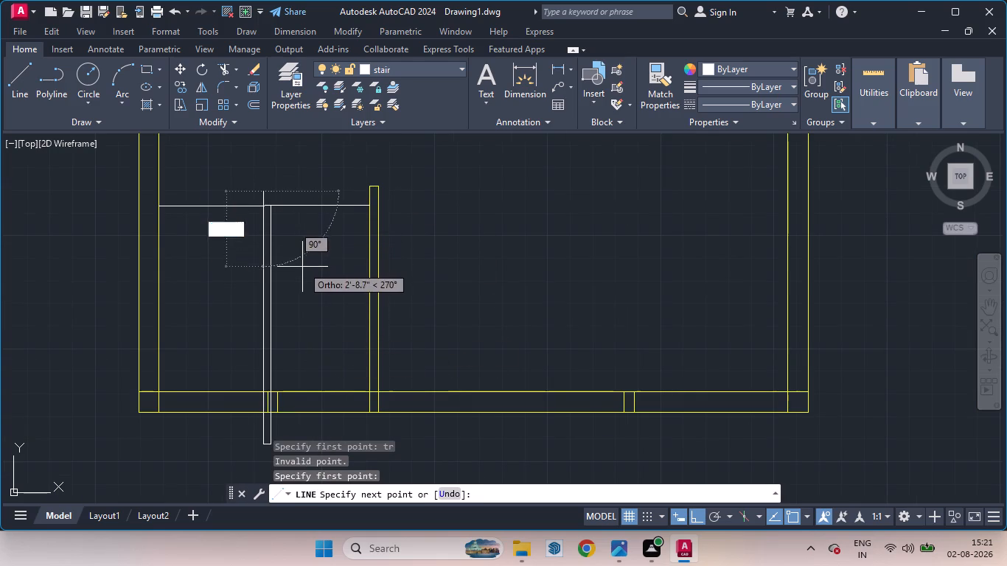
Trim the stair divider lines above the horizontal stair line and below the bottom wall's inner face, removing the short connecting end line.
key(t)
key(r)
key(Return)
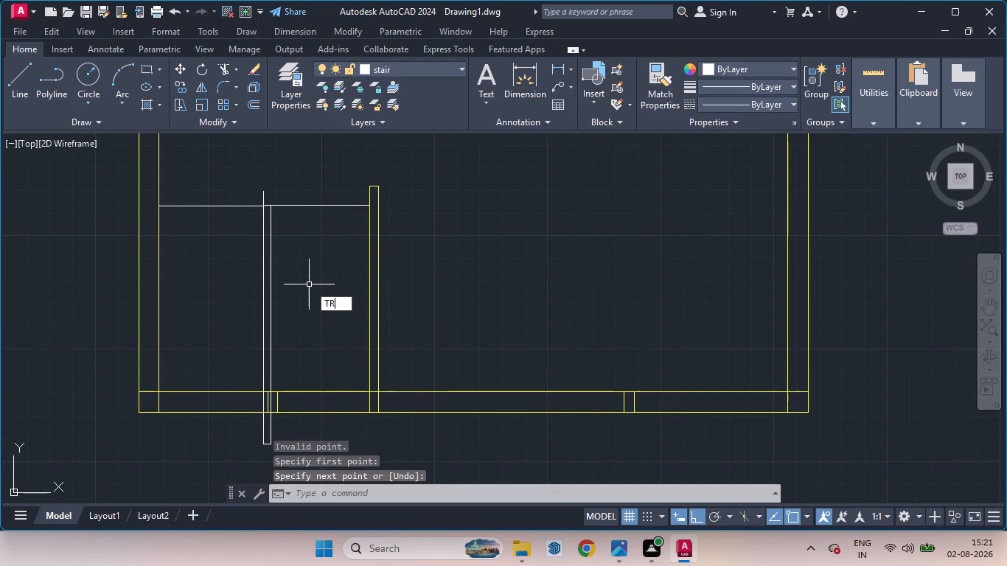
key(Return)
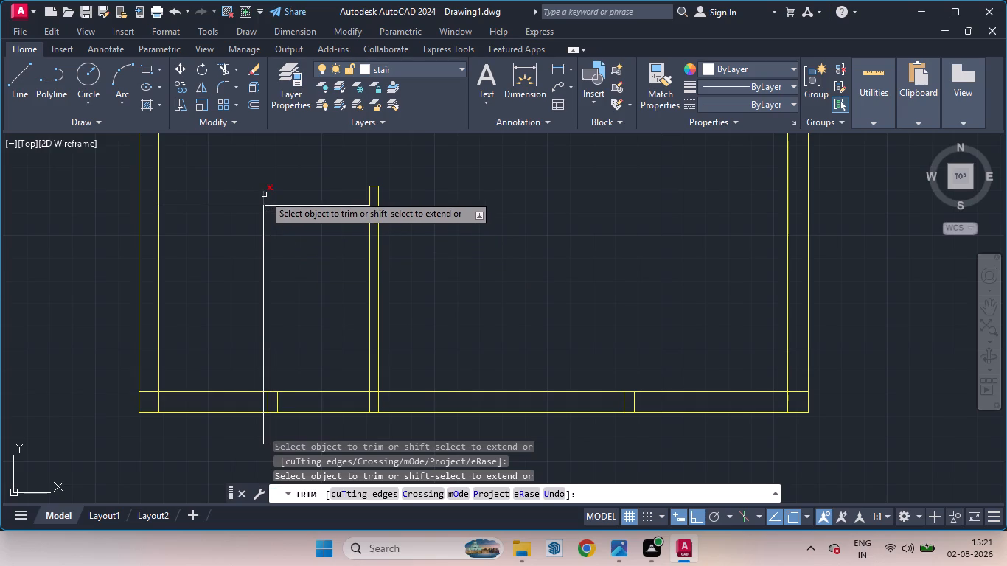
click(262, 195)
scroll(310, 298, down, 1)
scroll(279, 394, up, 2)
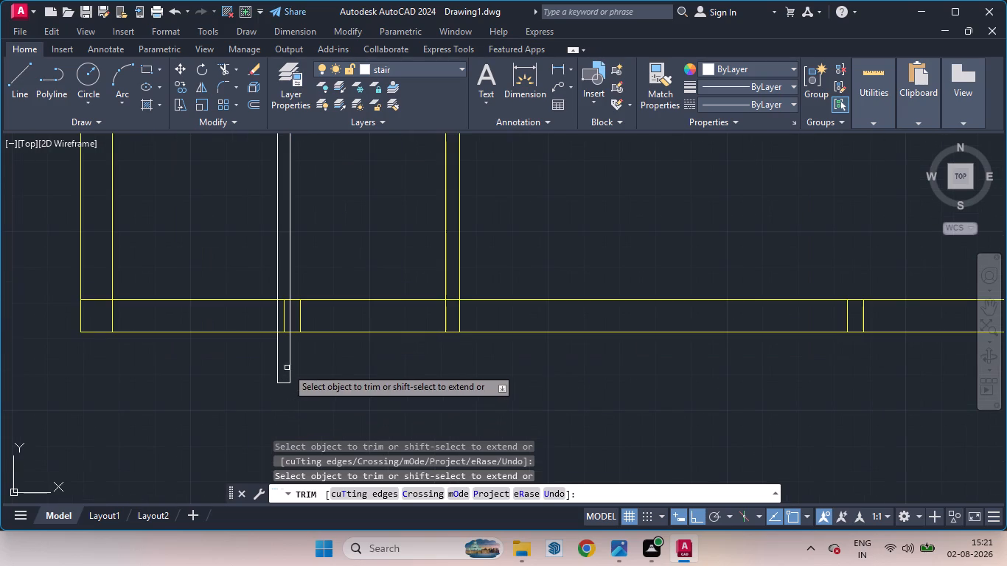
click(289, 357)
click(274, 363)
click(277, 361)
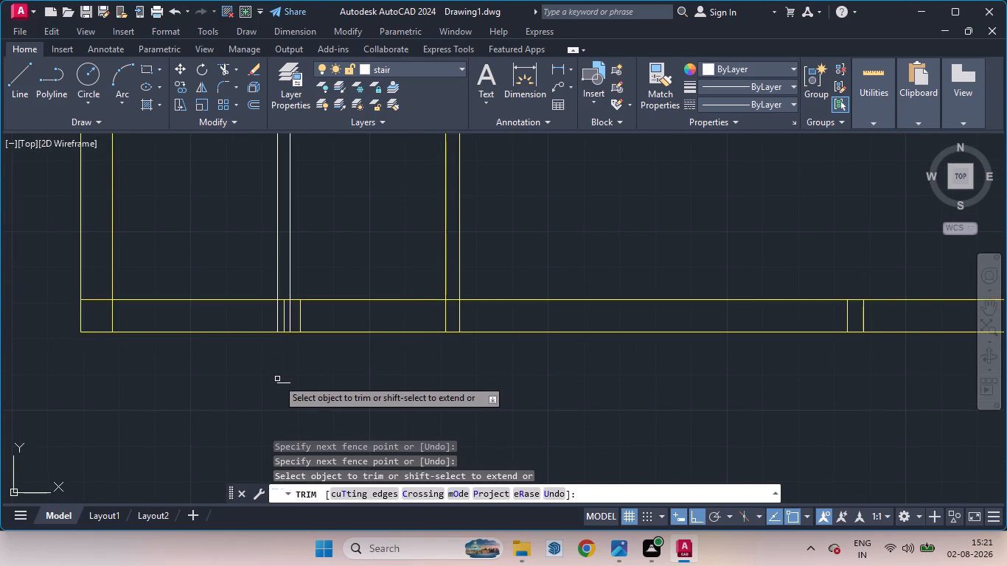
click(286, 384)
click(290, 315)
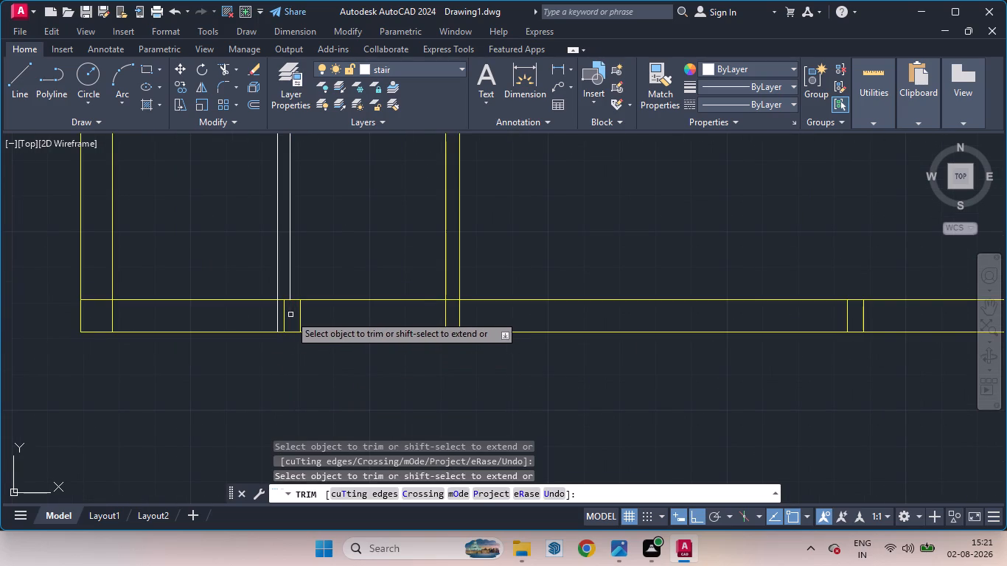
click(276, 312)
Trim away the two short leftover partition lines inside the bottom wall beneath the stair divider.
drag(327, 322, 287, 314)
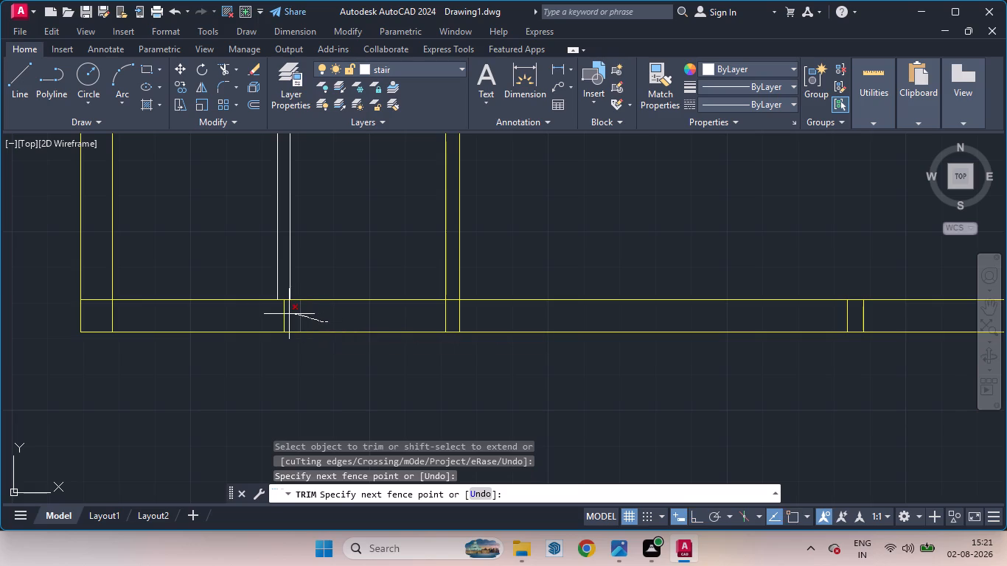
drag(287, 314, 273, 312)
drag(273, 312, 258, 312)
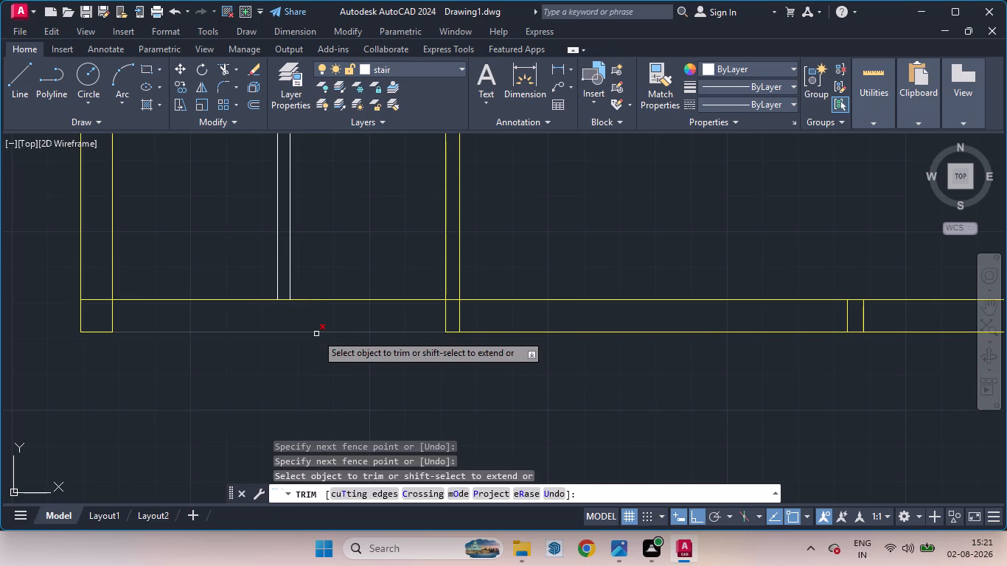
scroll(332, 363, down, 1)
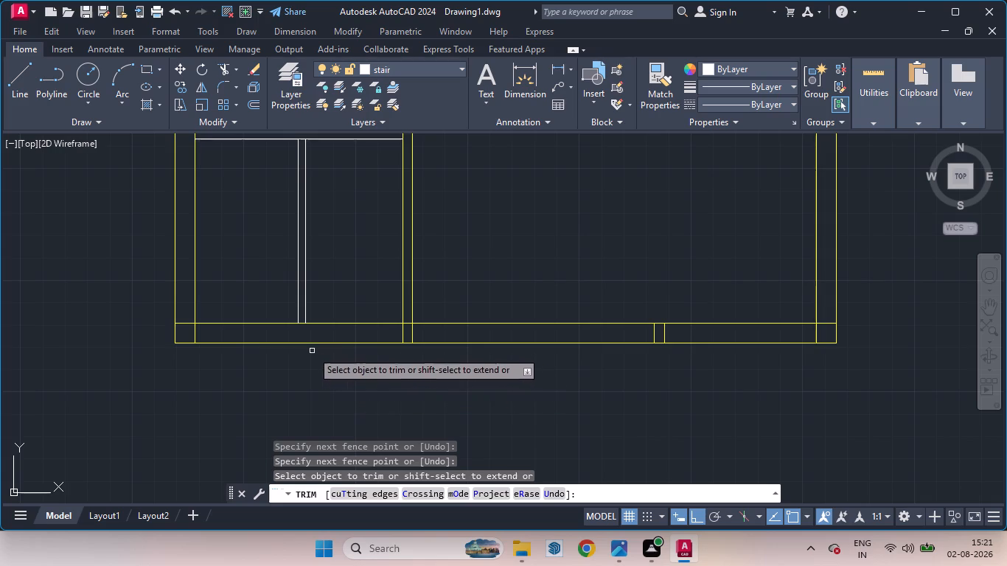
scroll(338, 387, down, 1)
key(space)
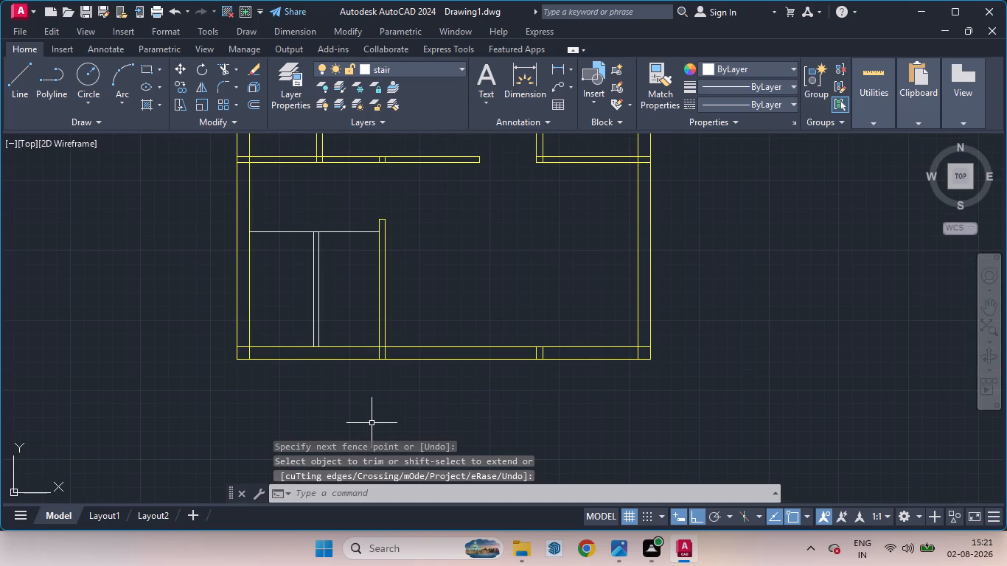
Draw the first tread line about 3'-8.7" long, just below the horizontal stair line, from the divider's right line past the lower partition's near face.
key(l)
key(Return)
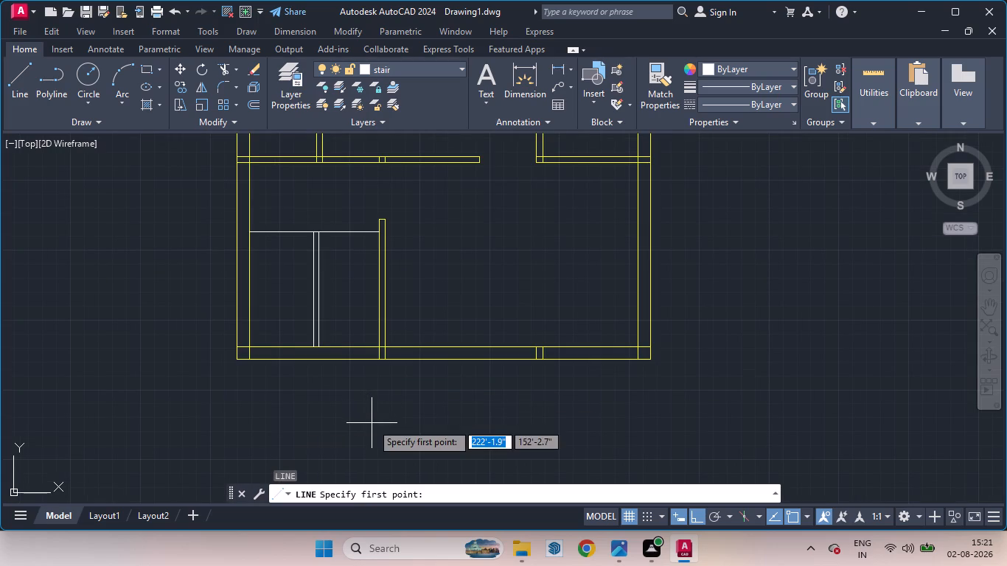
scroll(323, 245, up, 3)
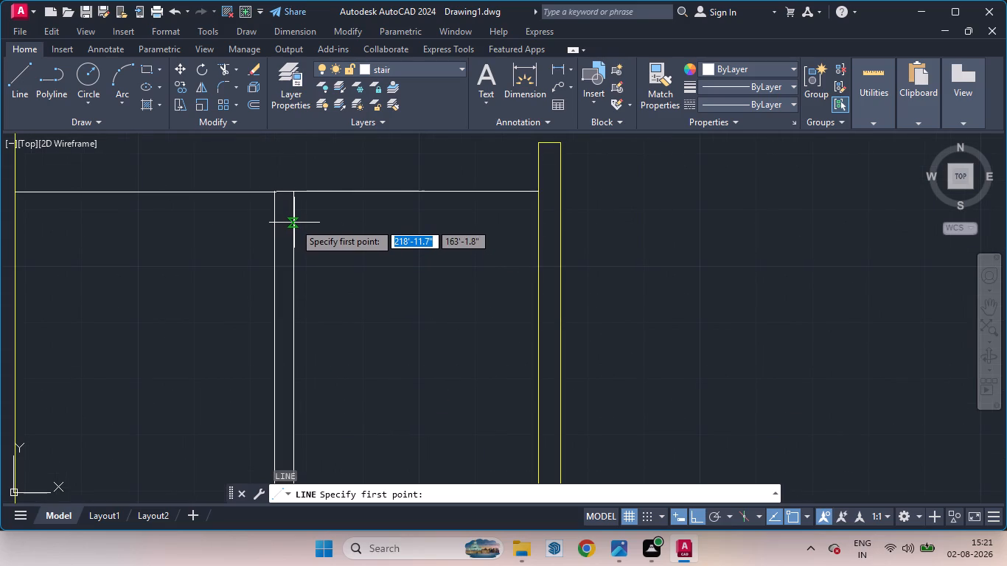
scroll(296, 222, up, 2)
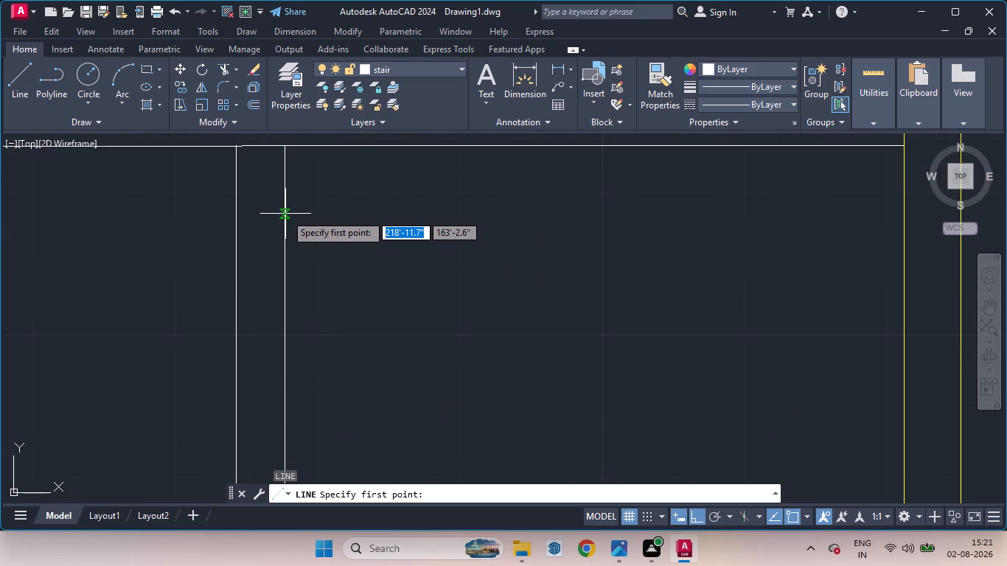
click(285, 214)
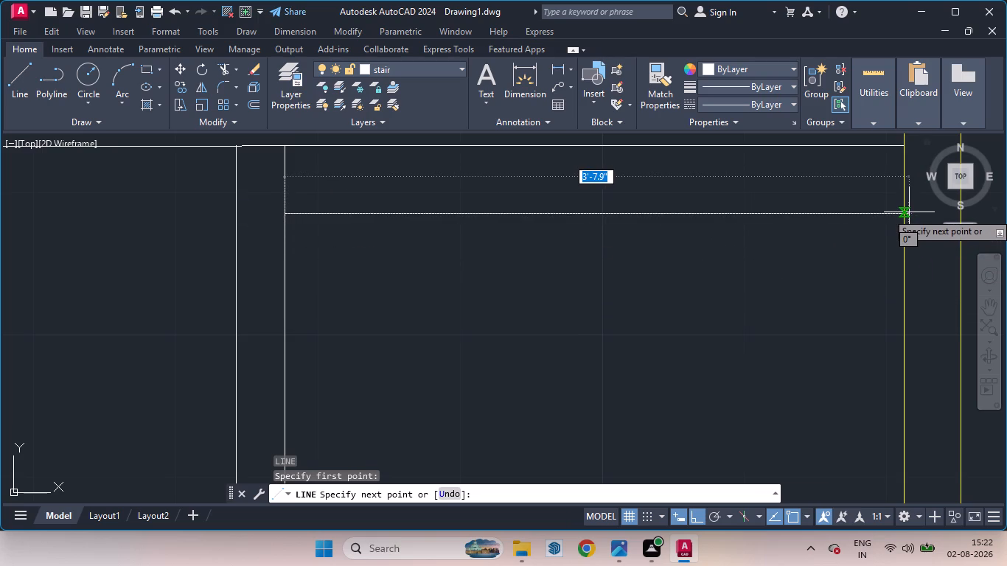
key(shift+F8)
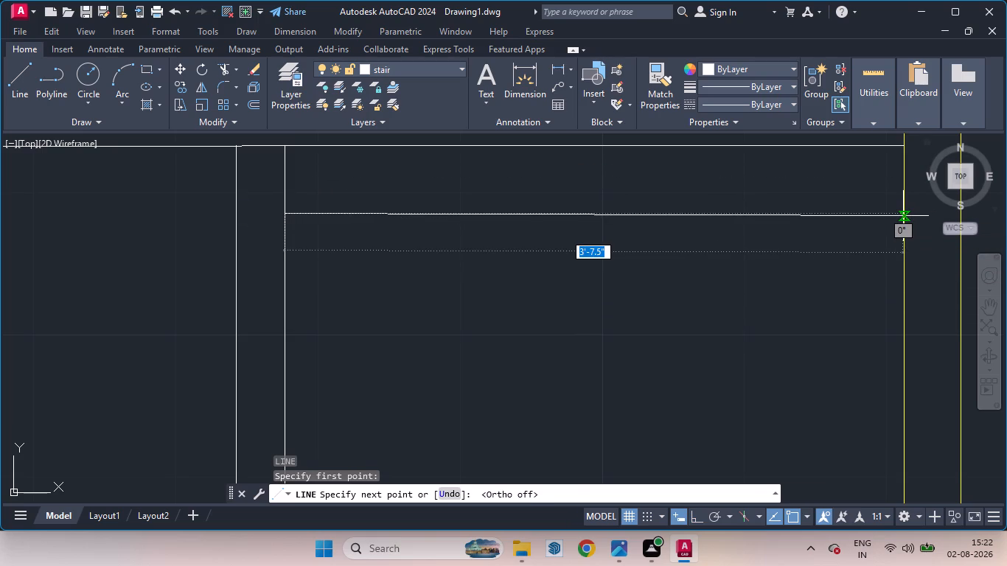
key(shift+F8)
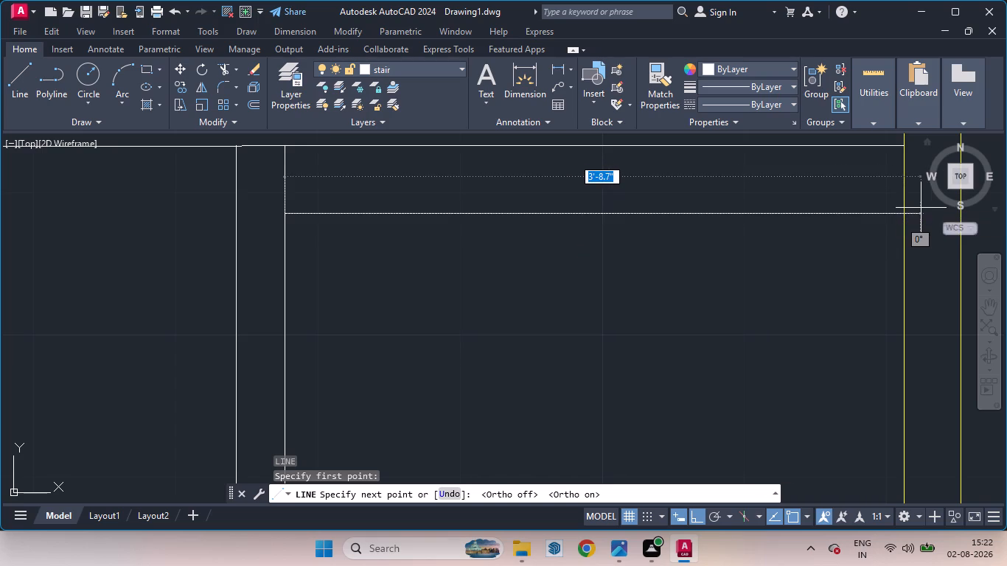
click(924, 211)
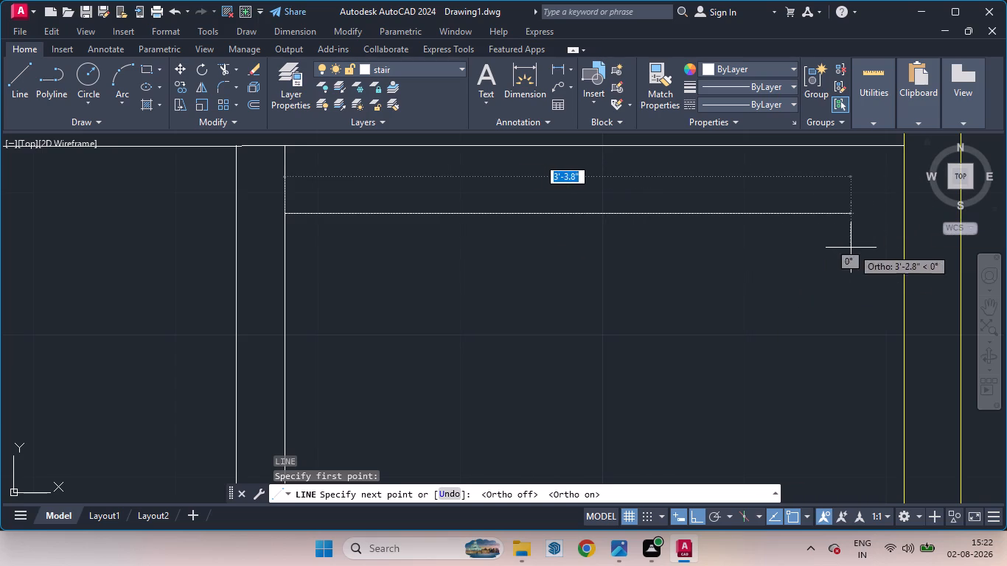
click(921, 220)
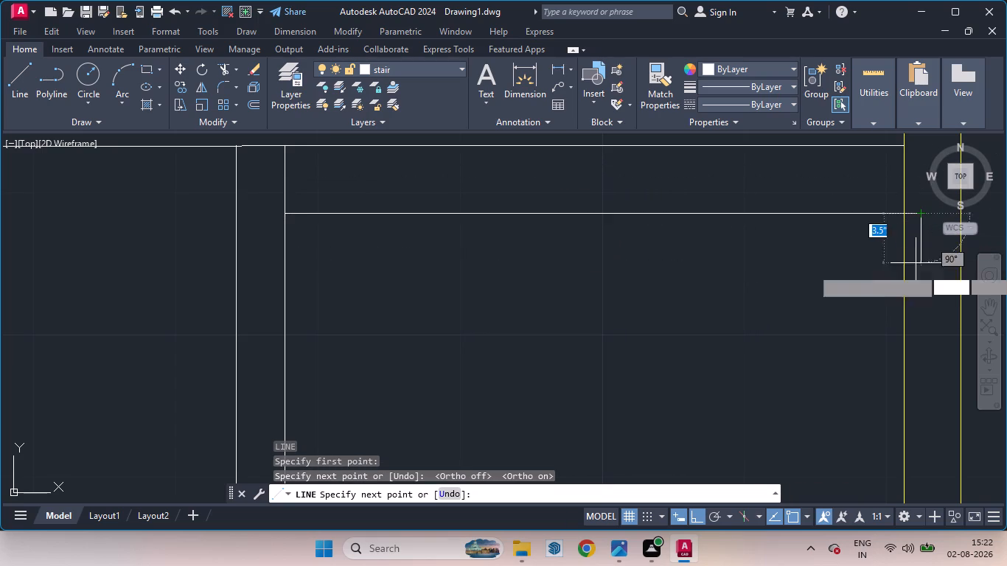
key(space)
Trim the tread line's overhang inside the lower vertical partition back to the partition's face.
key(t)
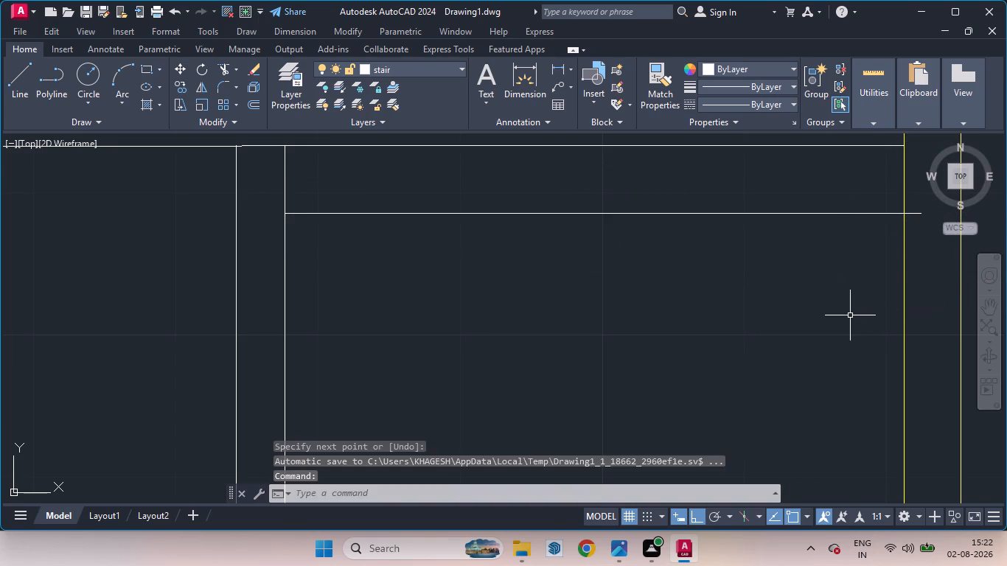
key(r)
key(Return)
key(Return)
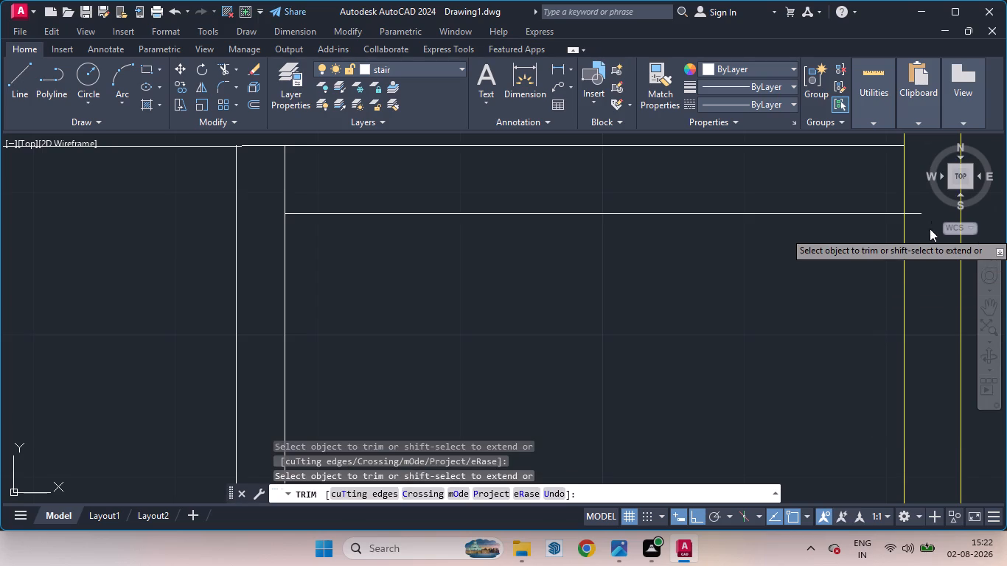
click(913, 214)
scroll(798, 255, down, 5)
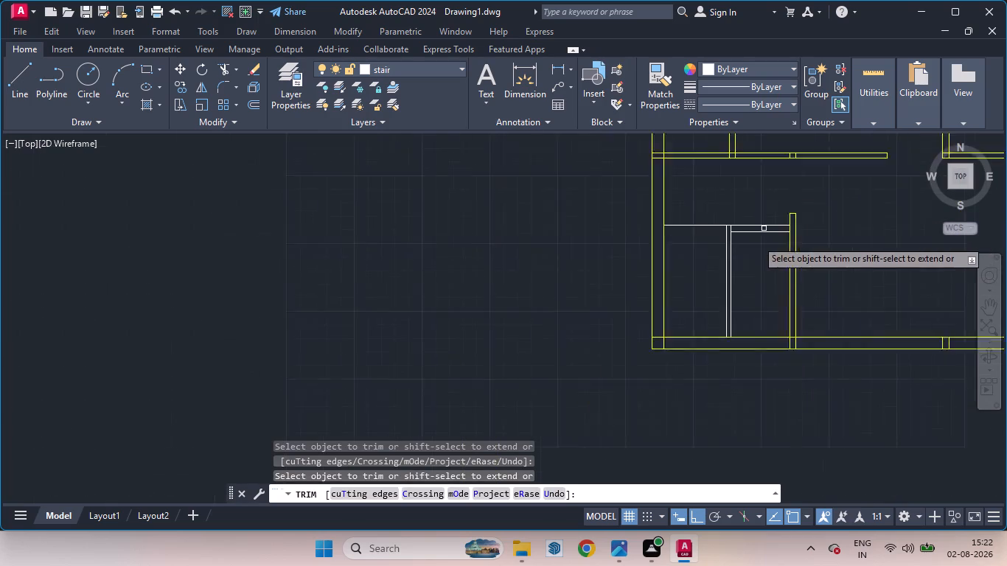
scroll(753, 245, down, 1)
key(space)
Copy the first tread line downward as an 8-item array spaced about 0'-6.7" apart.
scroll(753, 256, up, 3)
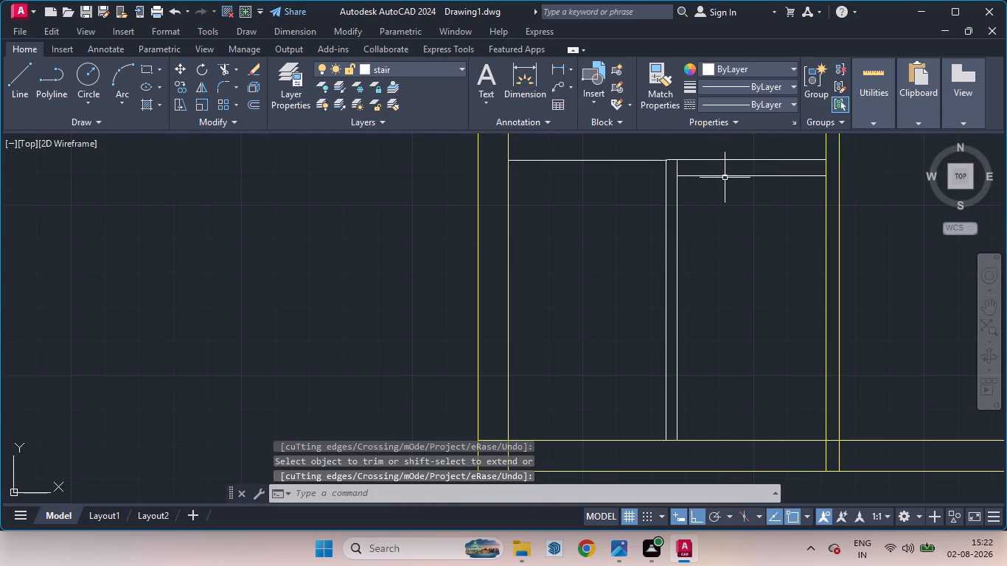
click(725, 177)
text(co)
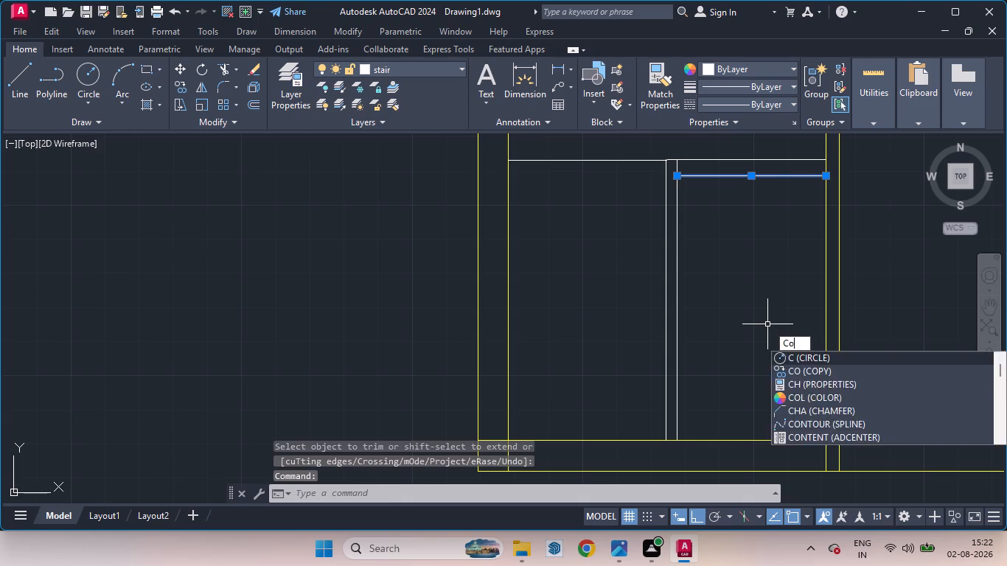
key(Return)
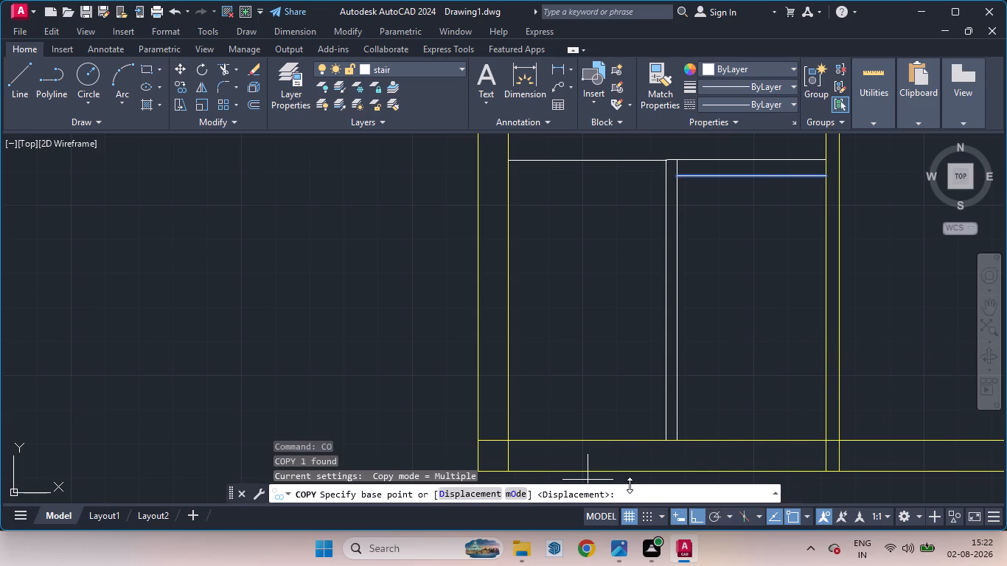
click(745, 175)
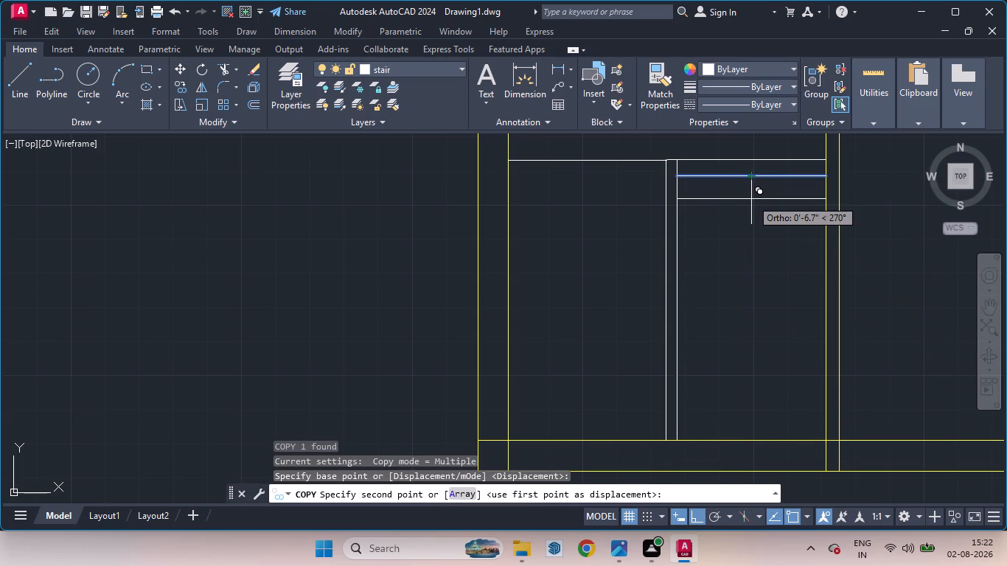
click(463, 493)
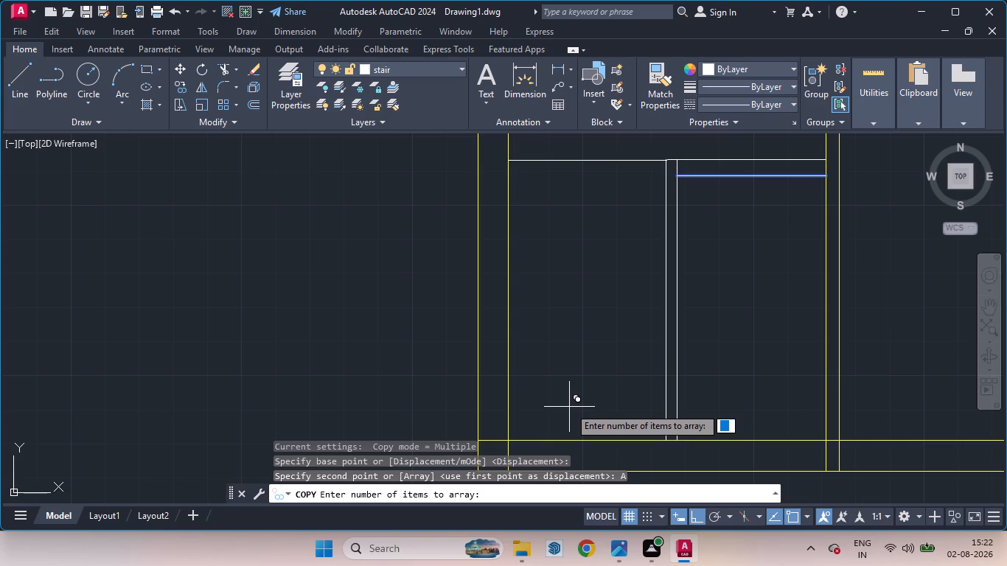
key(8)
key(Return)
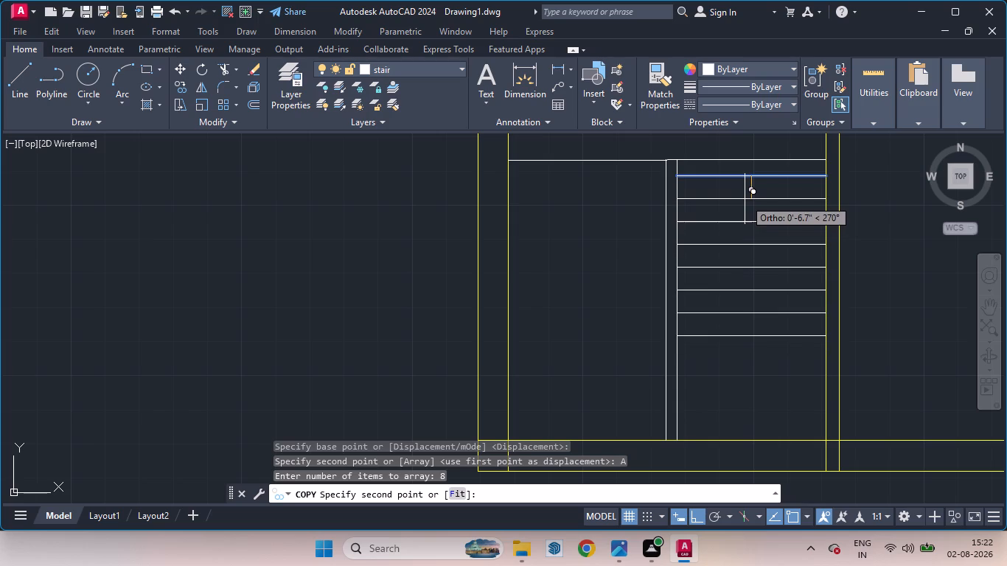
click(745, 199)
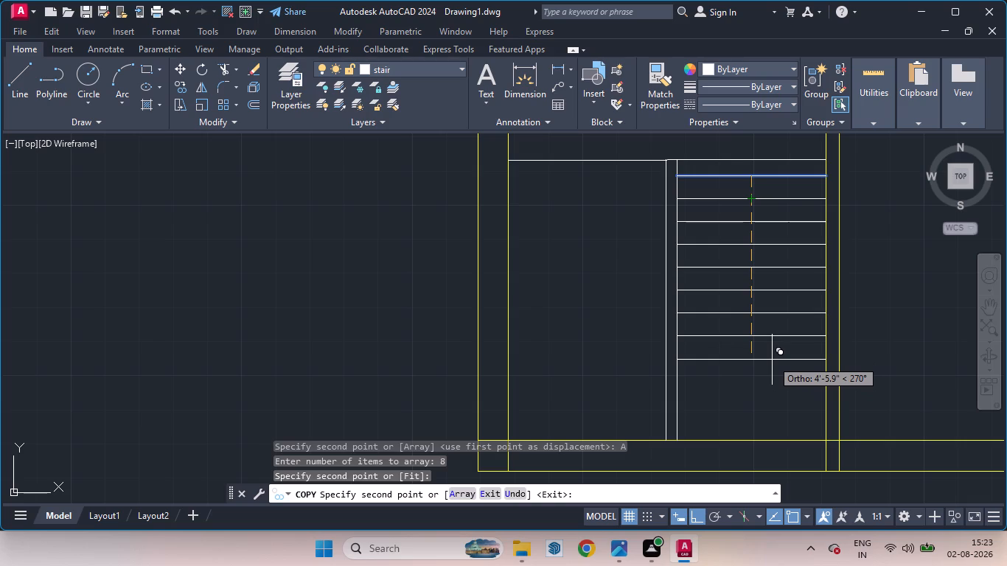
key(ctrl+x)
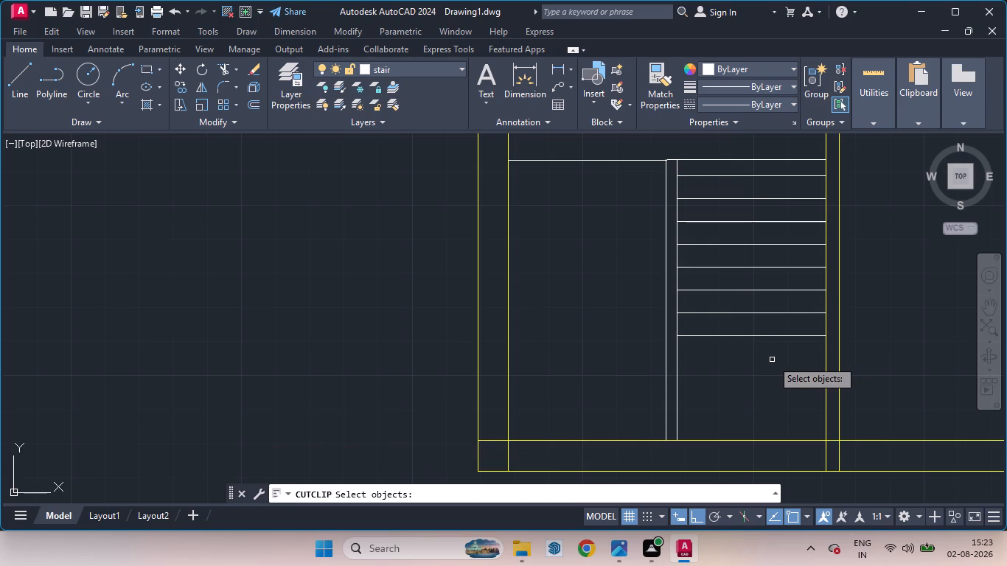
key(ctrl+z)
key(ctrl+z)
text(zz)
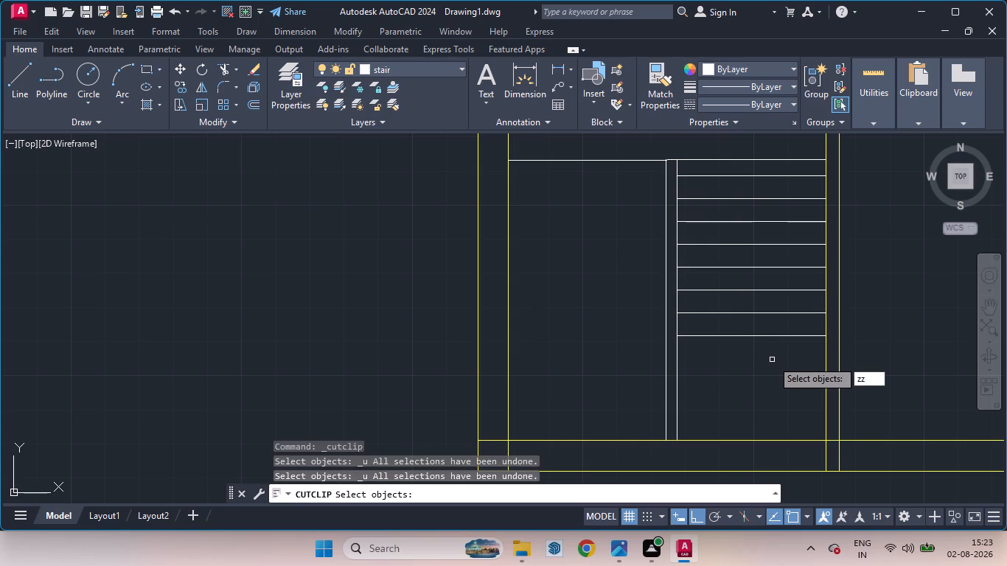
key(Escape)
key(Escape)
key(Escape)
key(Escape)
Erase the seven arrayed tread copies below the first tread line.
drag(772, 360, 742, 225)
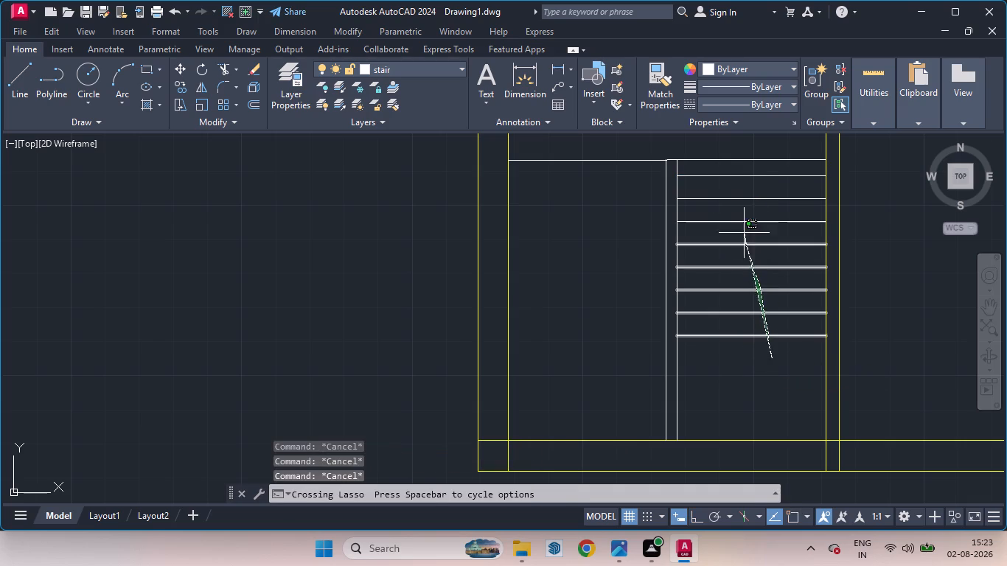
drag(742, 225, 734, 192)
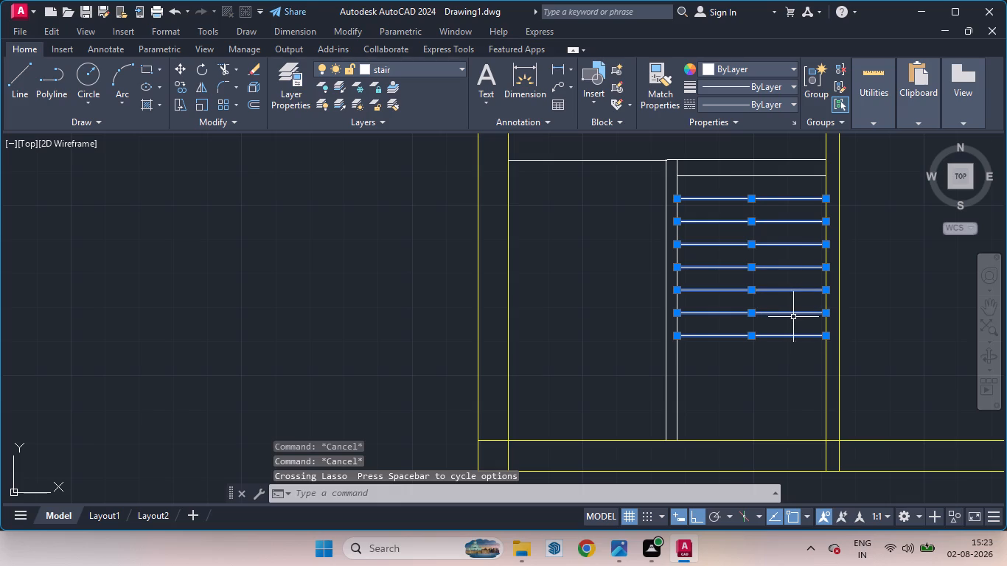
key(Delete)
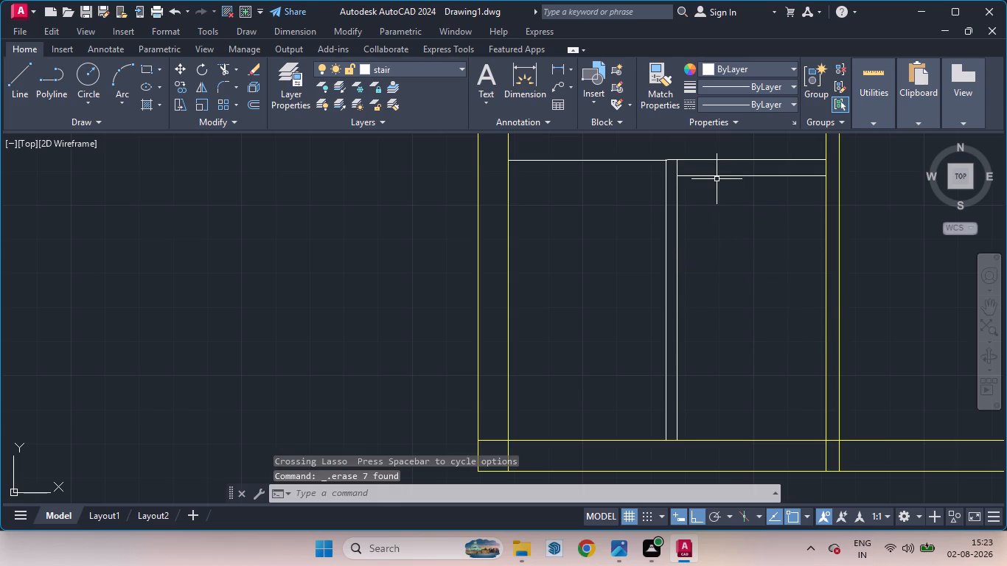
Copy the first tread line about 0'-4" straight down within the stair flight.
click(711, 175)
text(co)
key(Return)
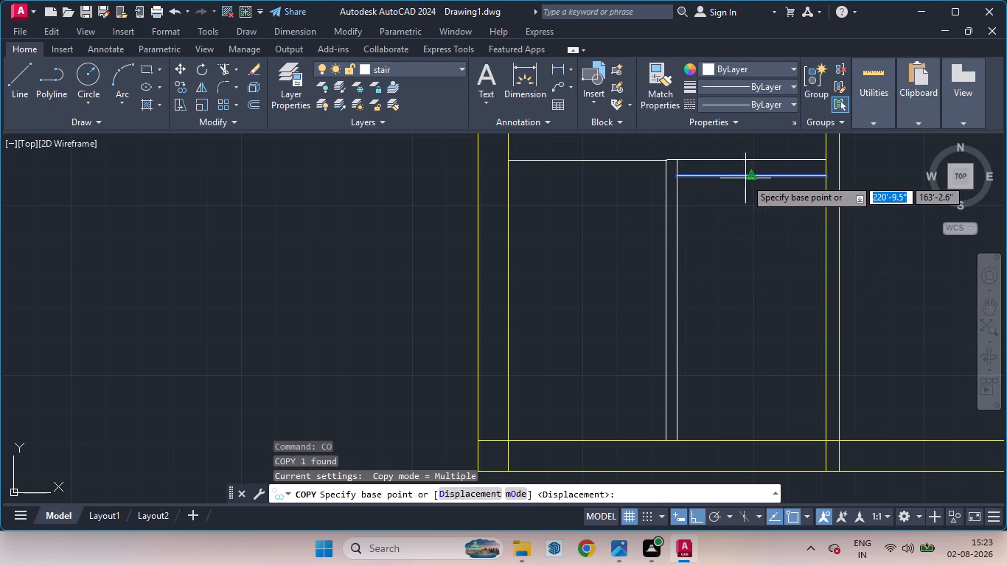
click(745, 178)
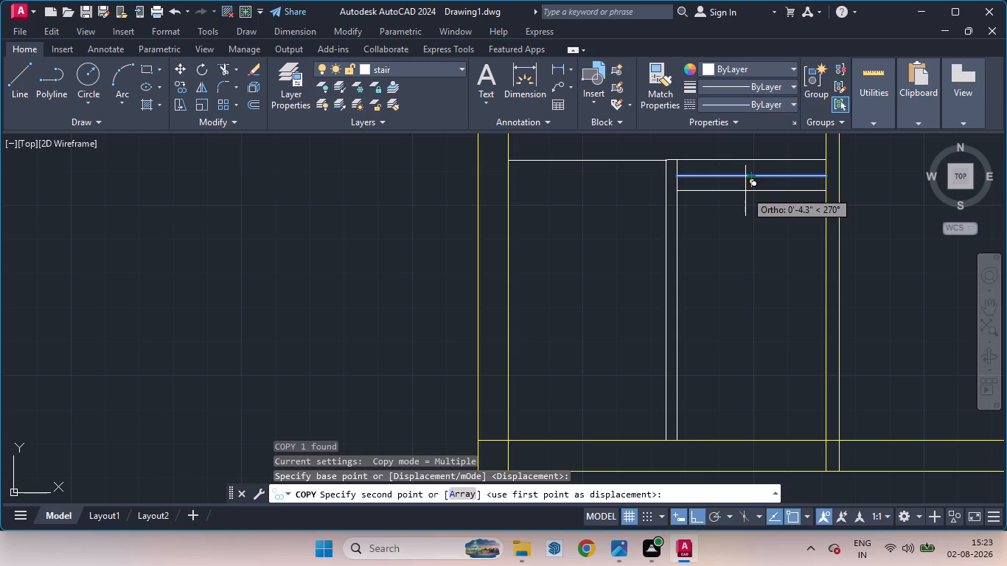
click(745, 190)
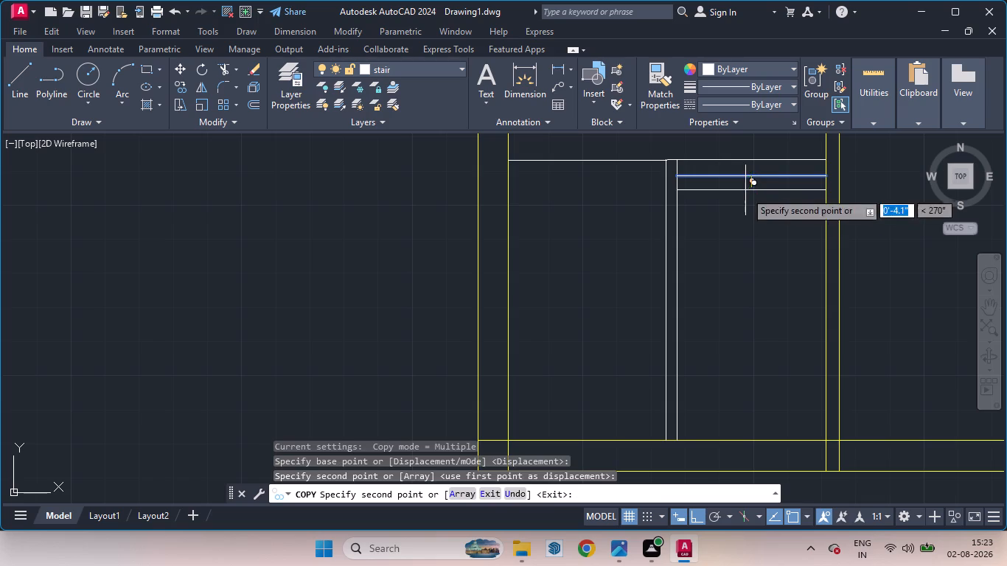
key(Delete)
key(Delete)
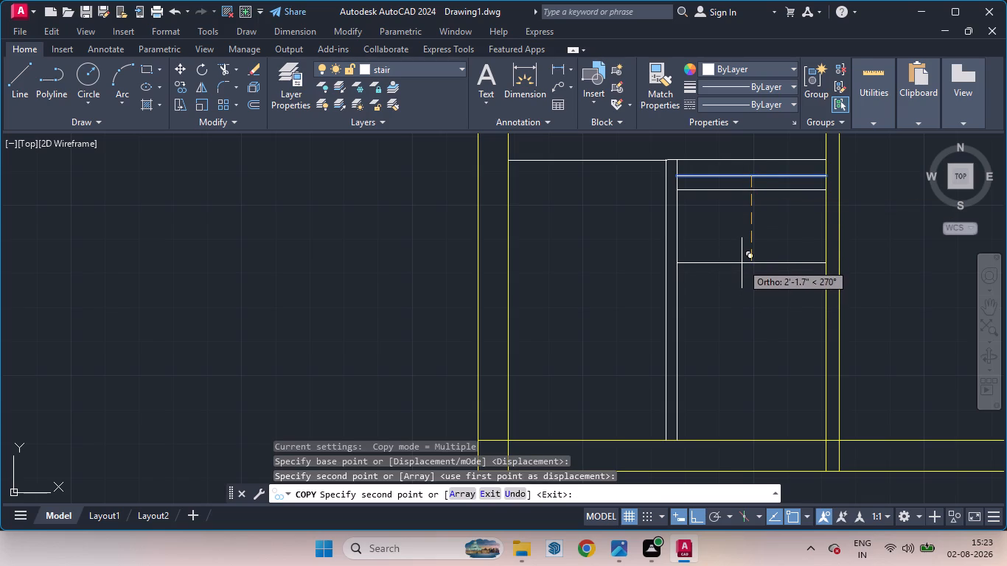
key(Escape)
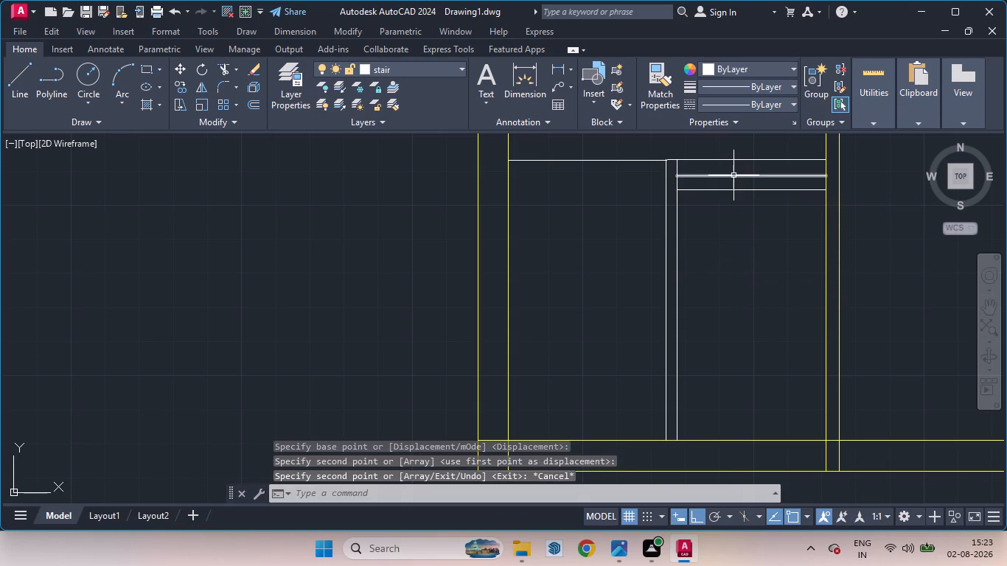
Erase the original upper tread line closest to the horizontal stair line.
click(734, 175)
key(Delete)
Copy the remaining tread line downward as a 9-item array spaced about 0'-8" apart.
click(734, 192)
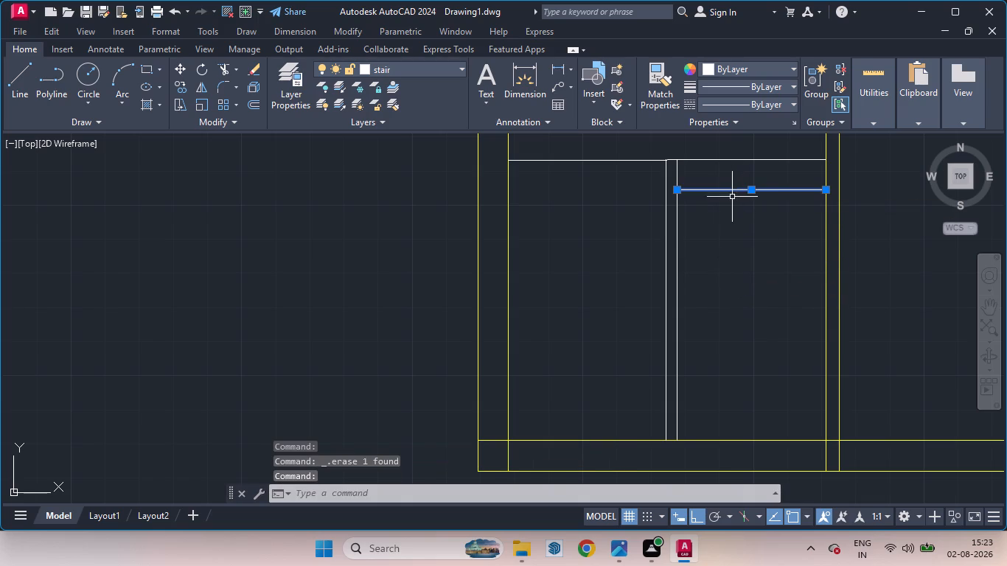
text(co)
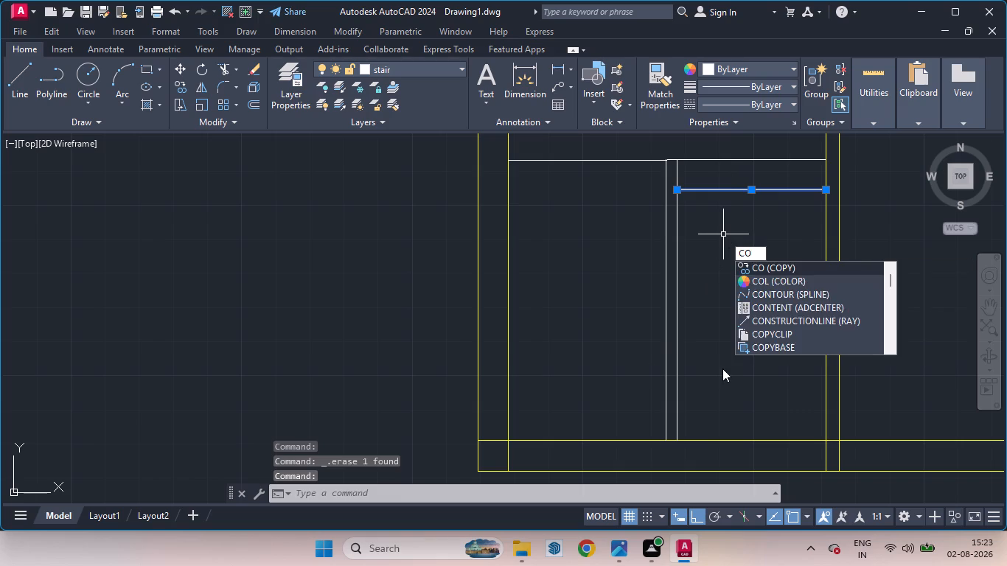
key(Return)
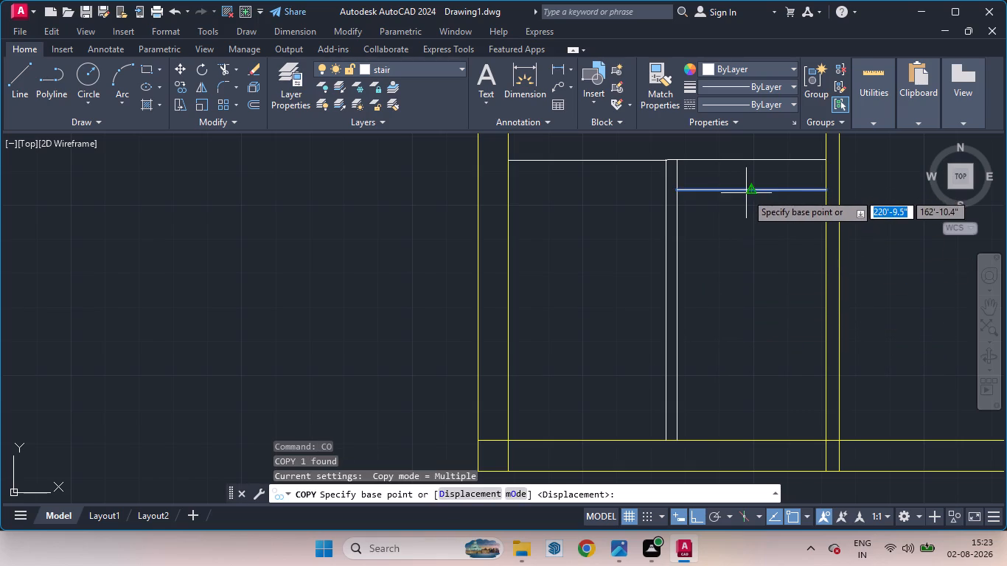
click(750, 192)
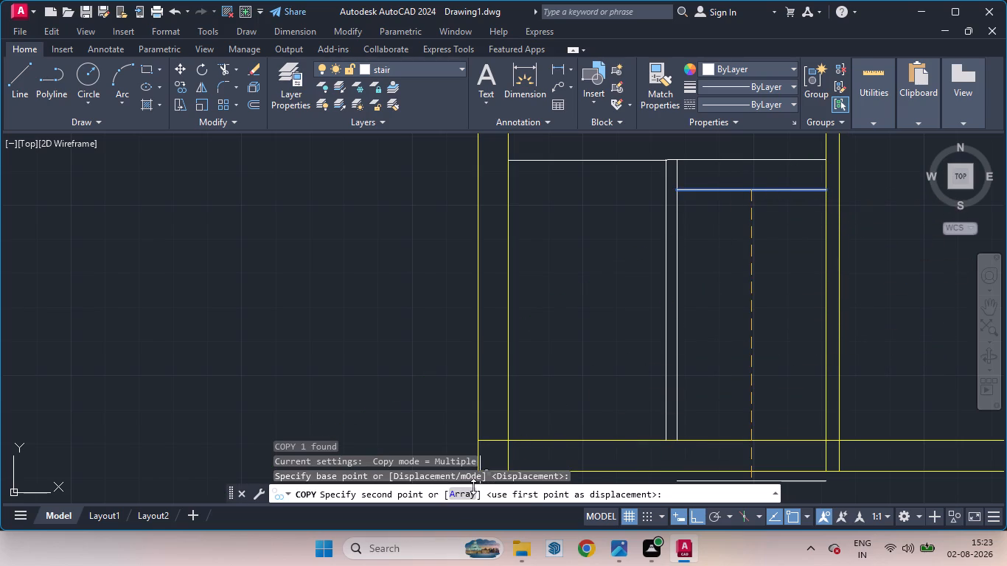
click(468, 496)
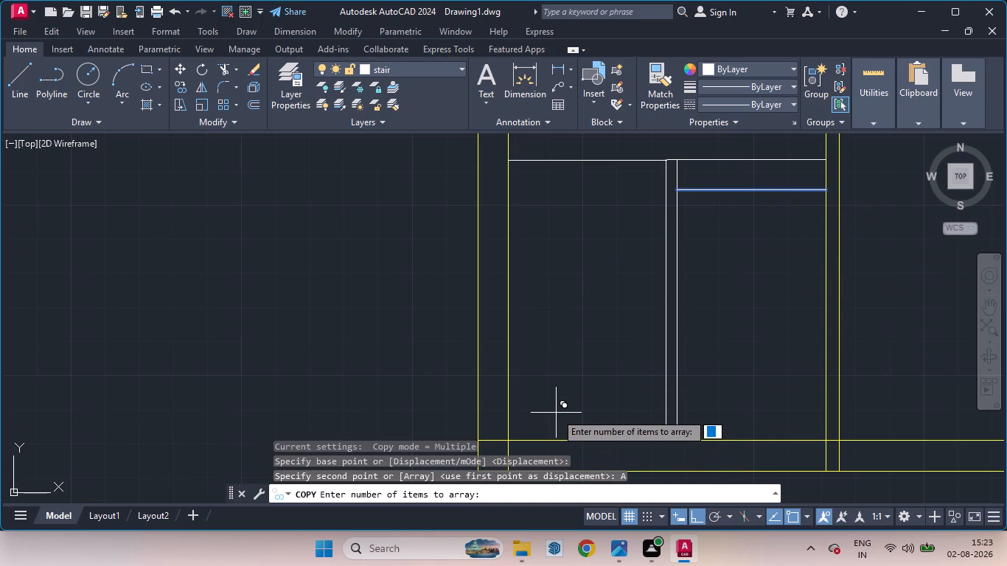
key(9)
key(Return)
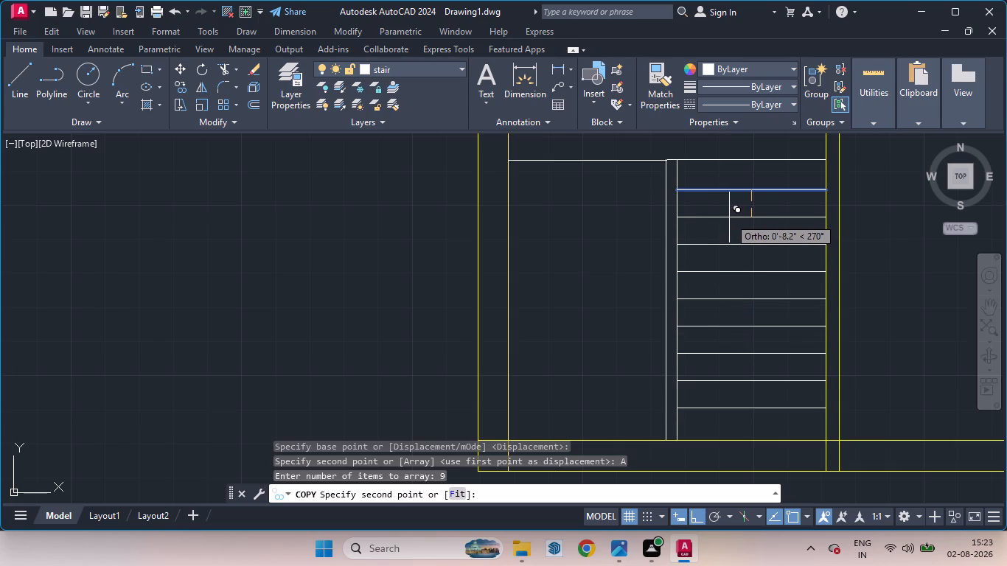
click(729, 217)
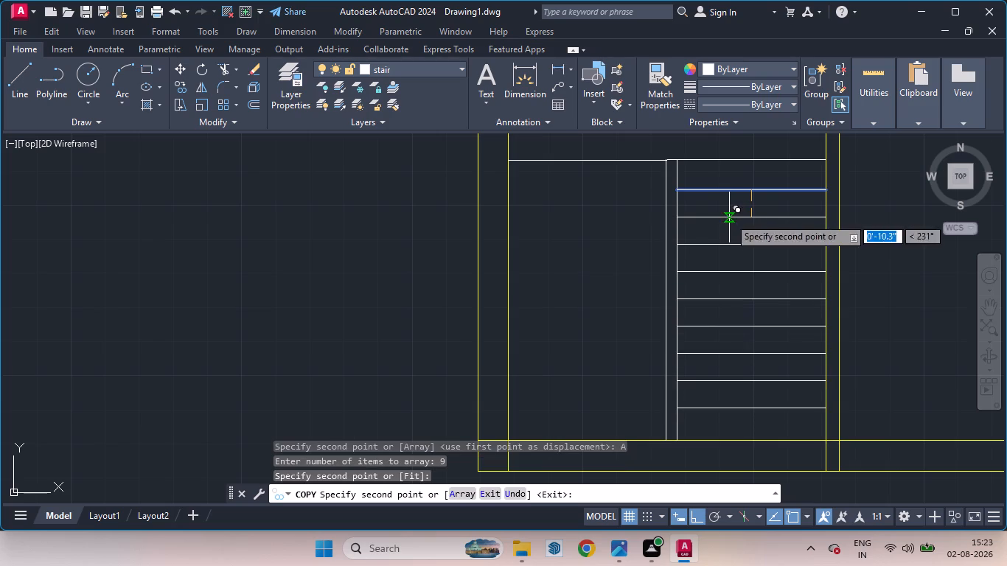
key(space)
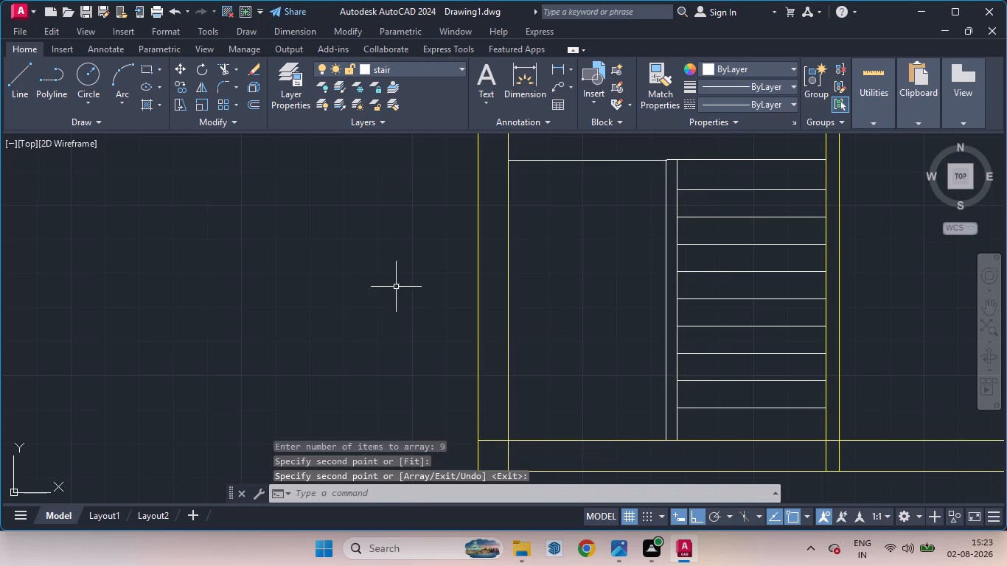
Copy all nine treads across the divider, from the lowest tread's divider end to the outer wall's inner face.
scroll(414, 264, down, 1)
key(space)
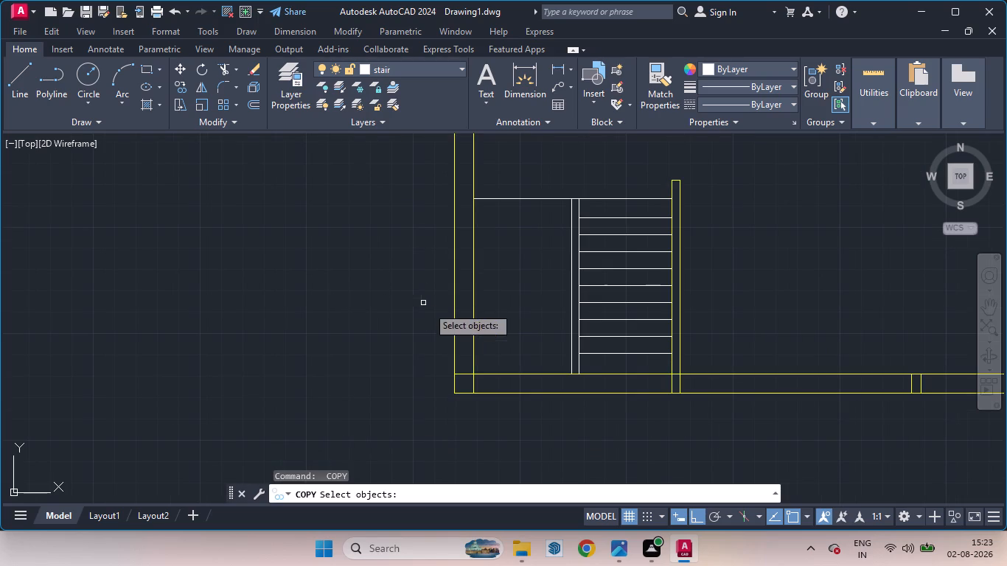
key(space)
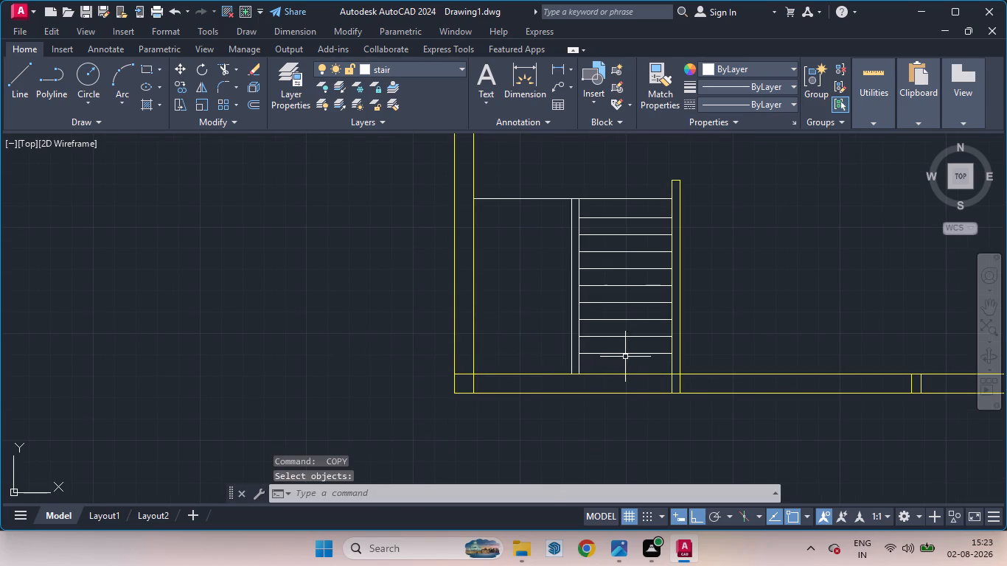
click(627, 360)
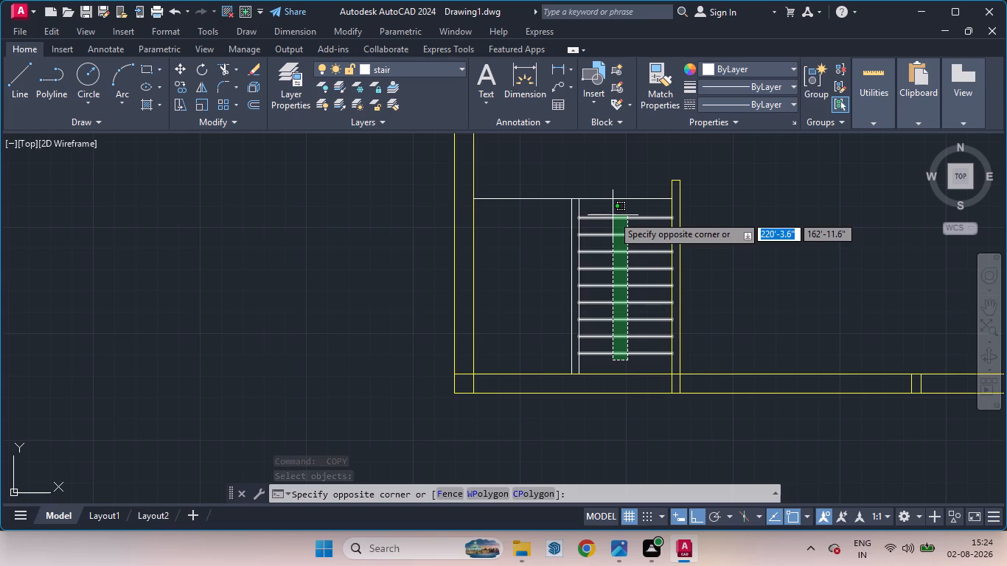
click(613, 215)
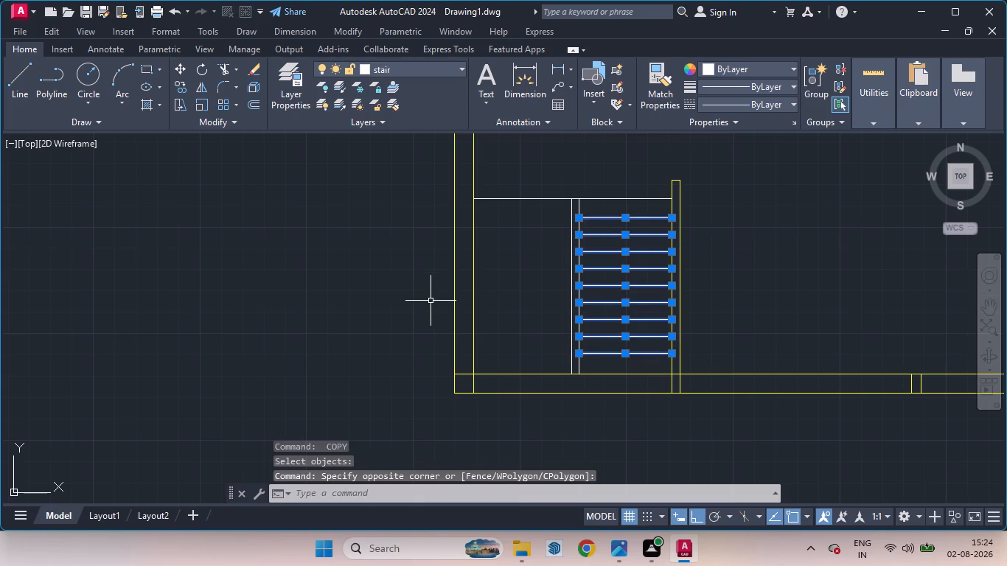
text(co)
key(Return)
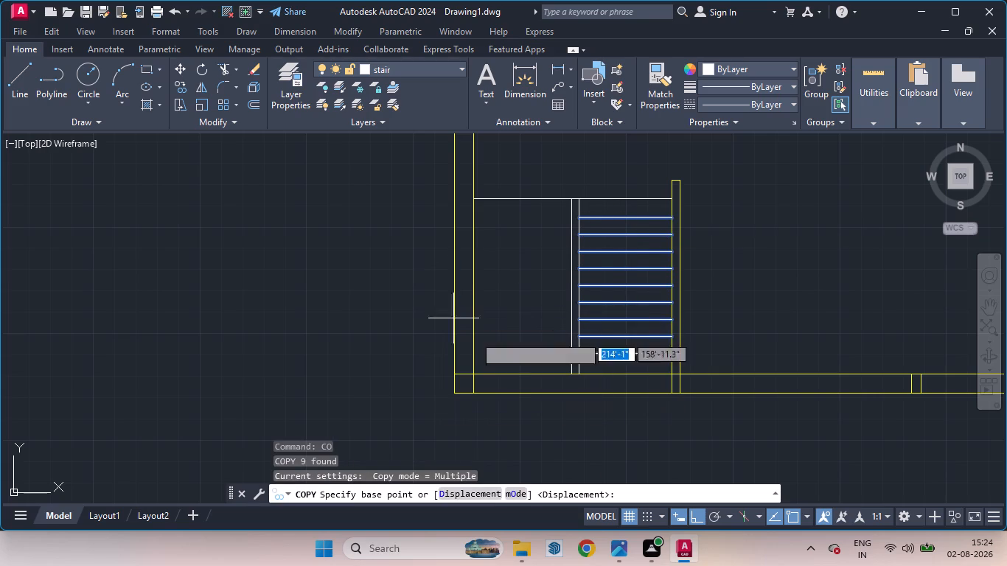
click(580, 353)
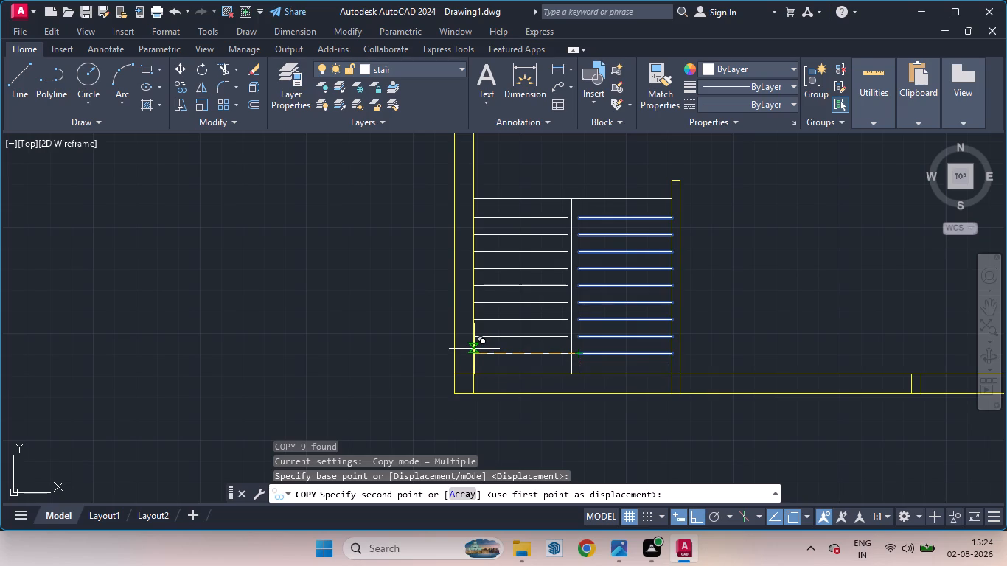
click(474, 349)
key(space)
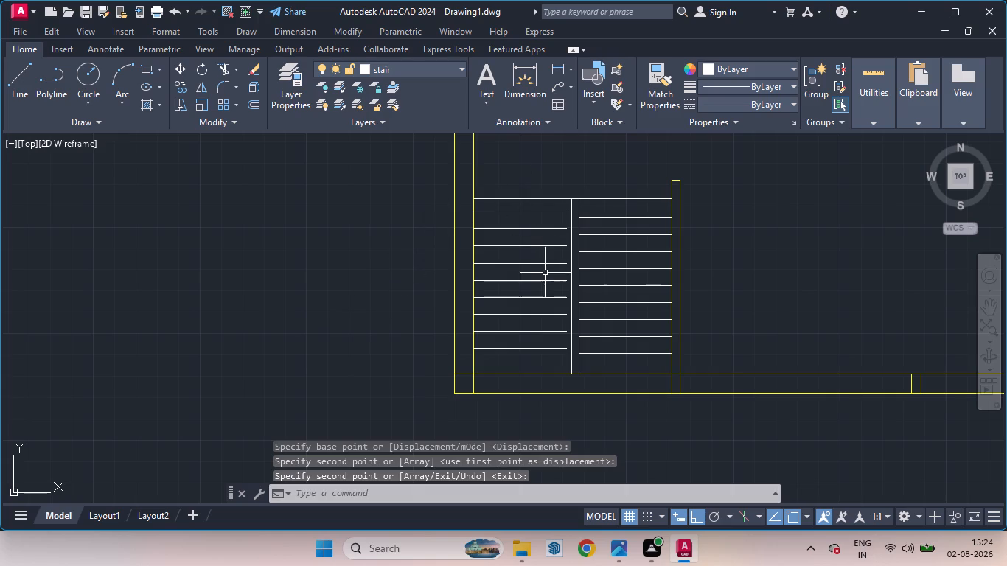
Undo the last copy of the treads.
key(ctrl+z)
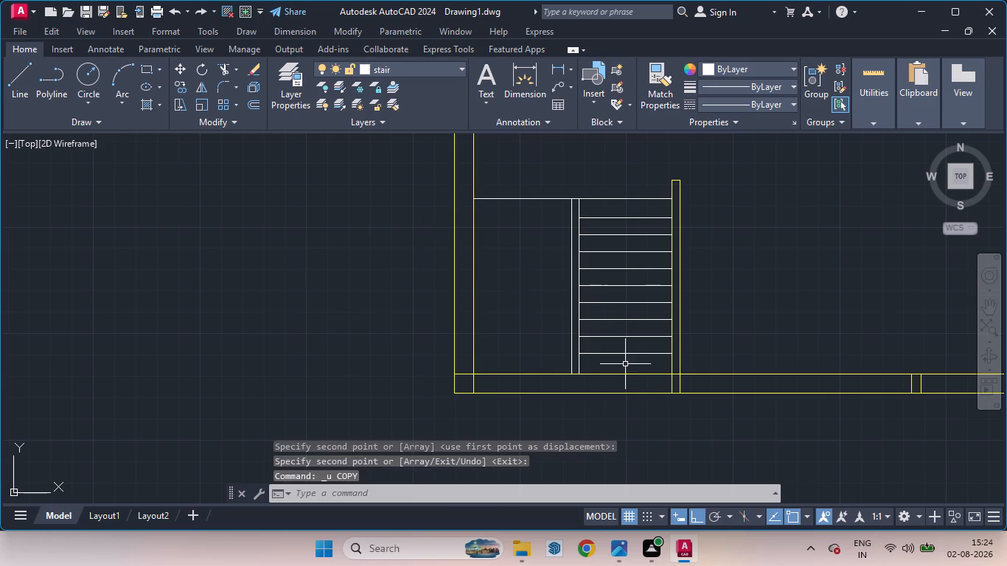
Copy all nine treads straight across the divider with Ortho on, from the lowest tread's divider end to the outer wall's inner face.
drag(630, 368, 604, 210)
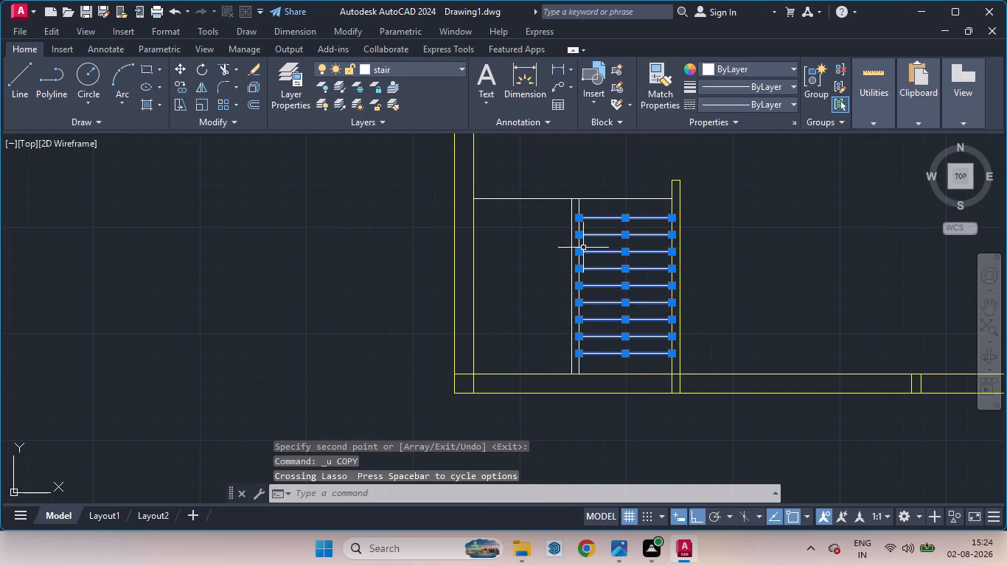
text(co)
key(Return)
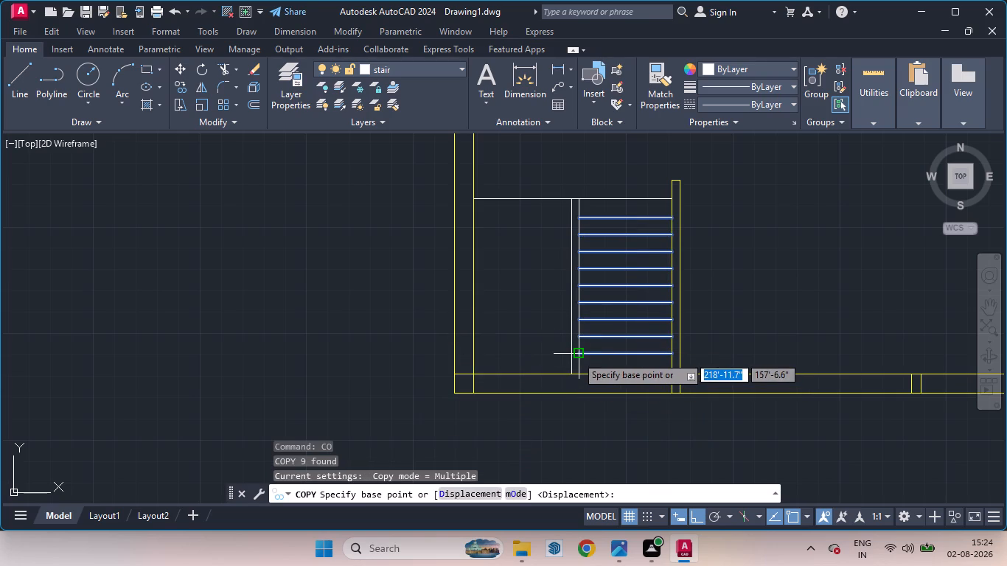
click(576, 355)
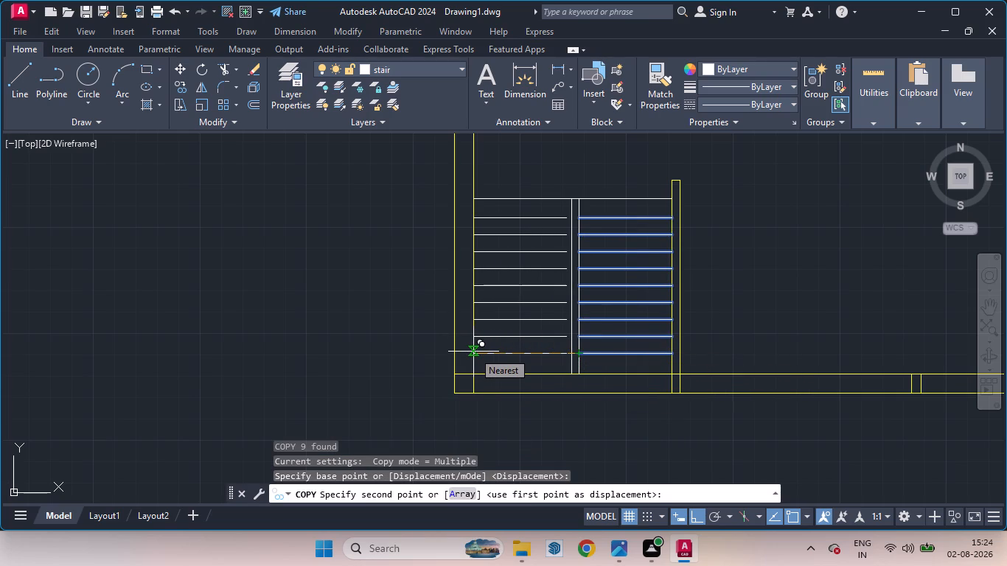
click(473, 352)
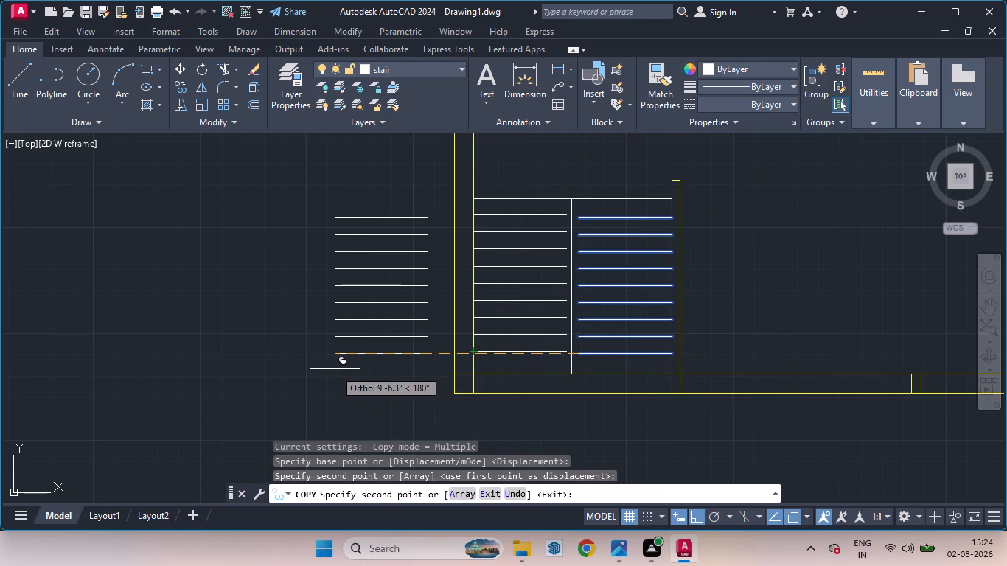
key(ctrl+z)
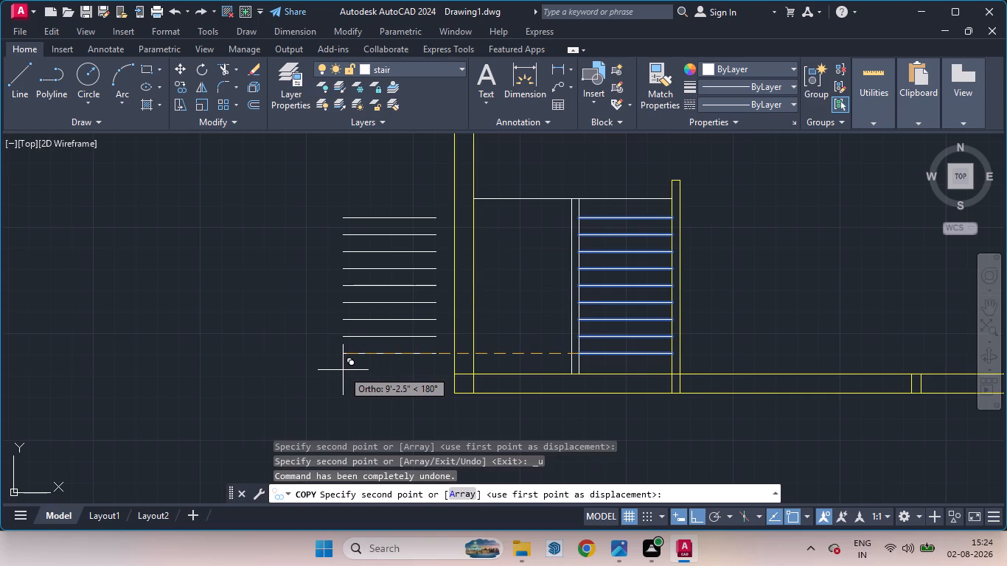
key(shift+F8)
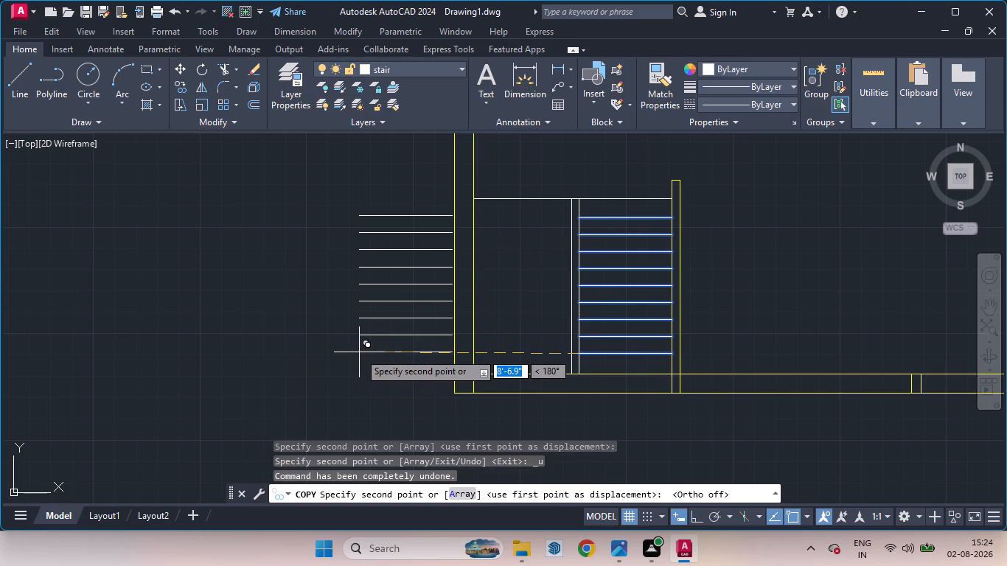
key(shift+F8)
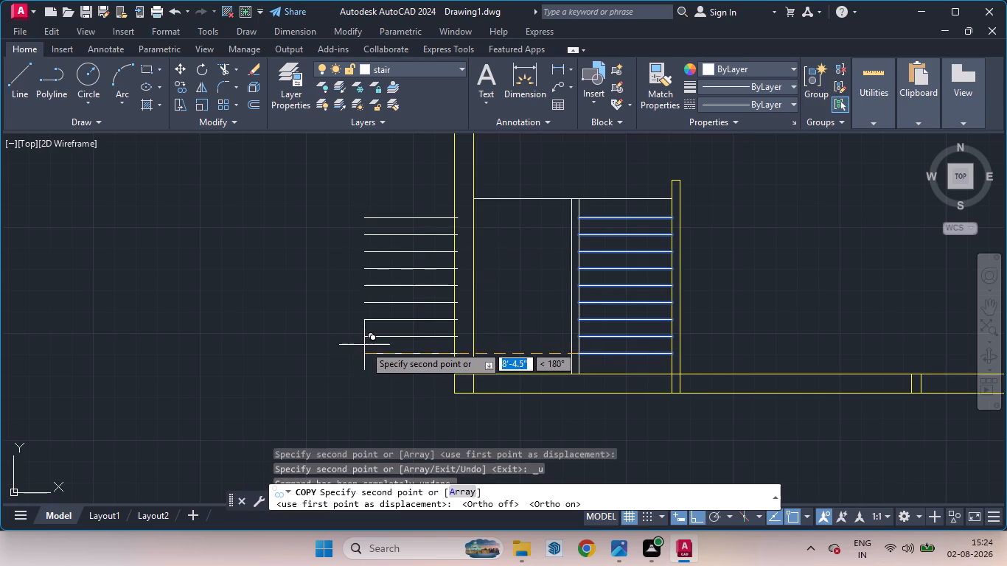
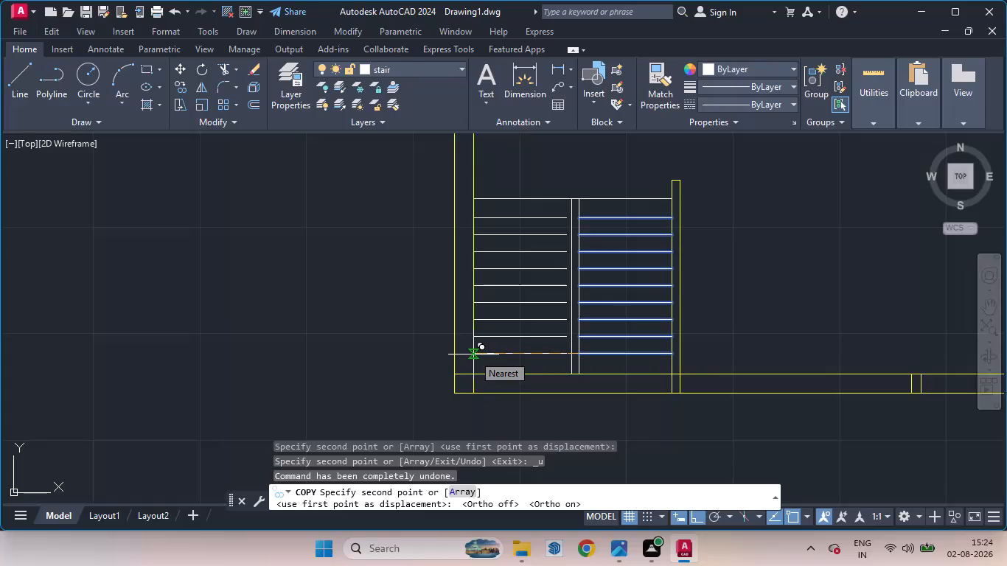
Place the nine tread copies against the outer wall's inner face and finish the copy.
click(473, 354)
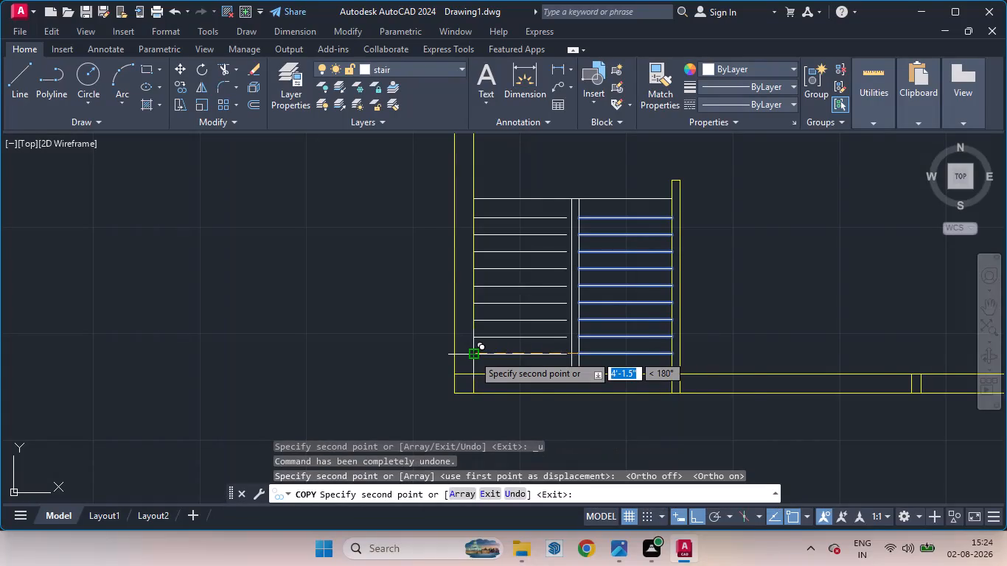
key(space)
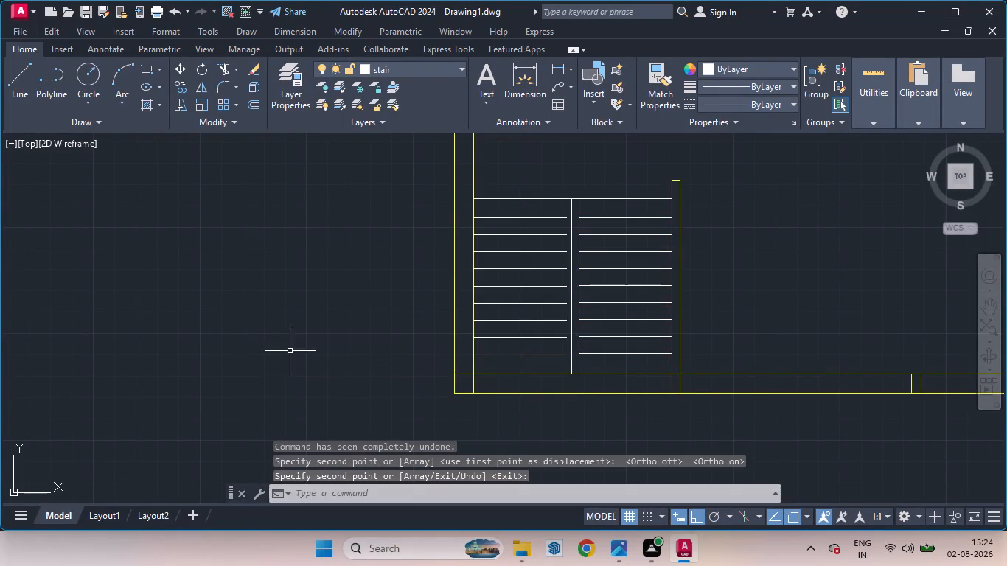
Extend the upper eight copied treads from the outer wall's side to the near face of the stair divider.
key(e)
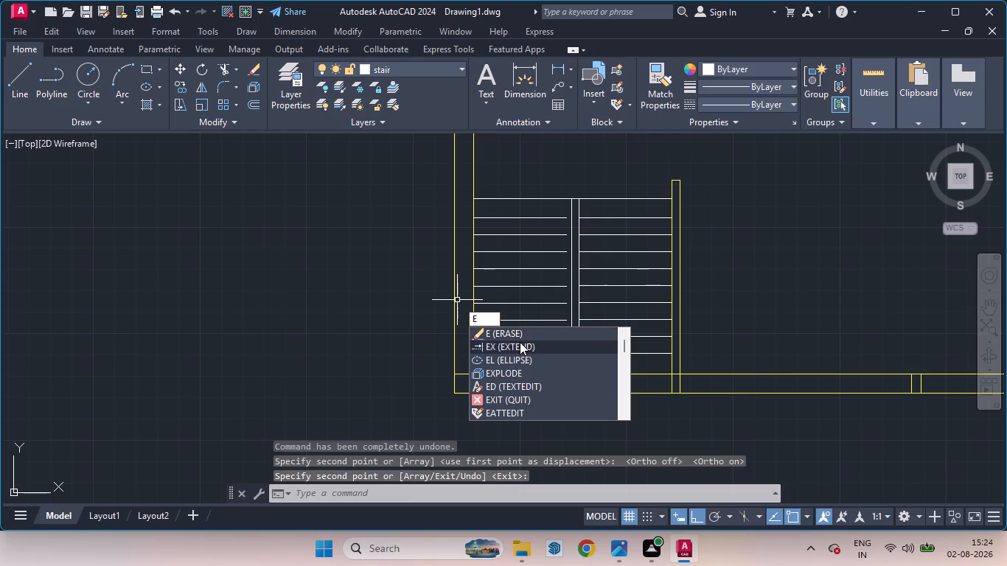
click(523, 348)
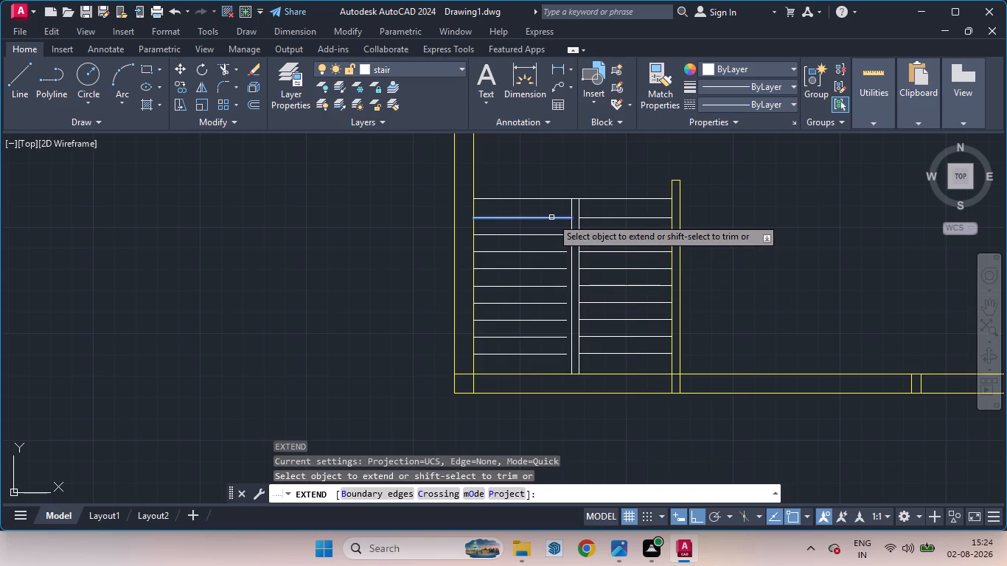
click(551, 217)
click(562, 235)
click(554, 253)
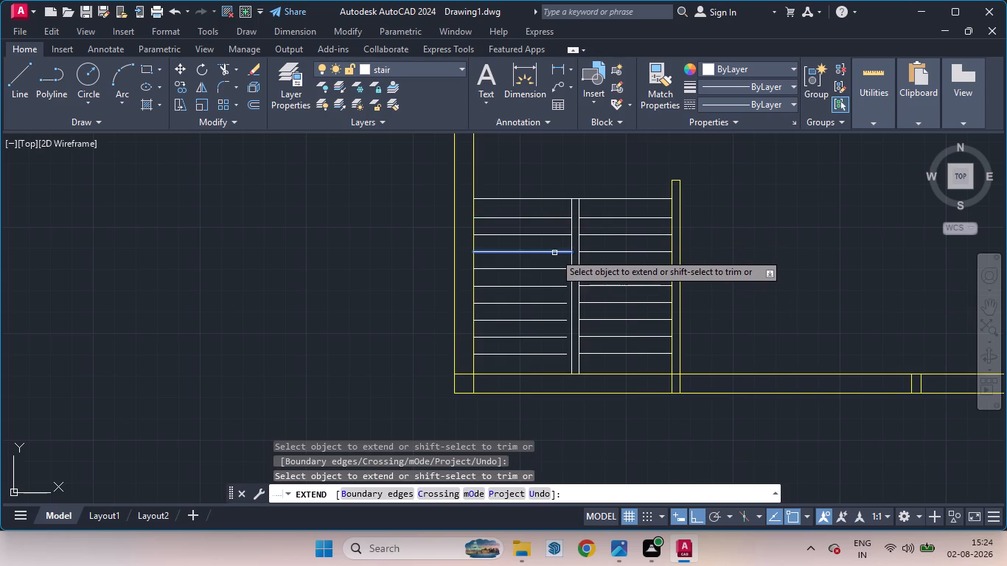
click(556, 271)
click(556, 287)
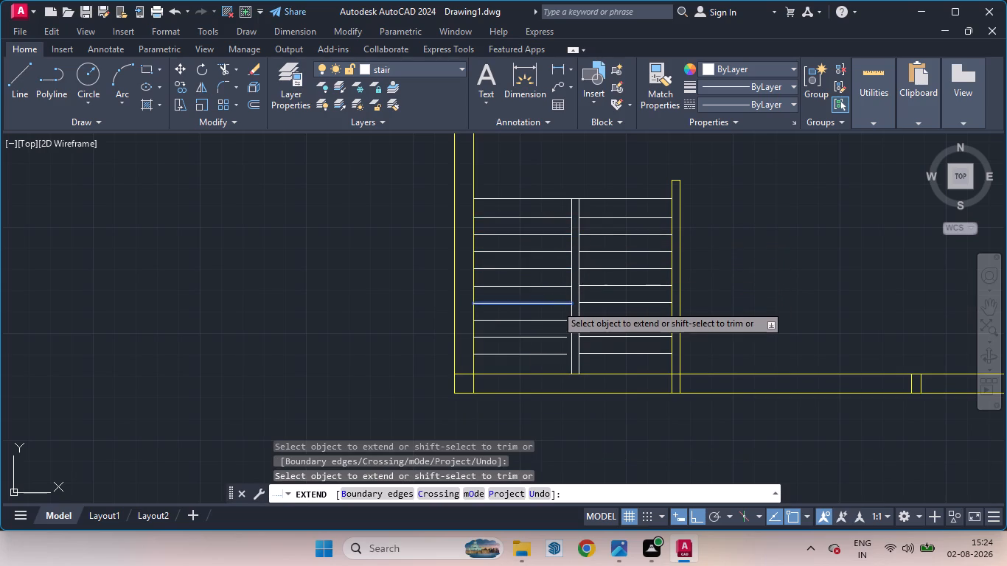
click(556, 304)
click(559, 321)
click(557, 338)
click(559, 358)
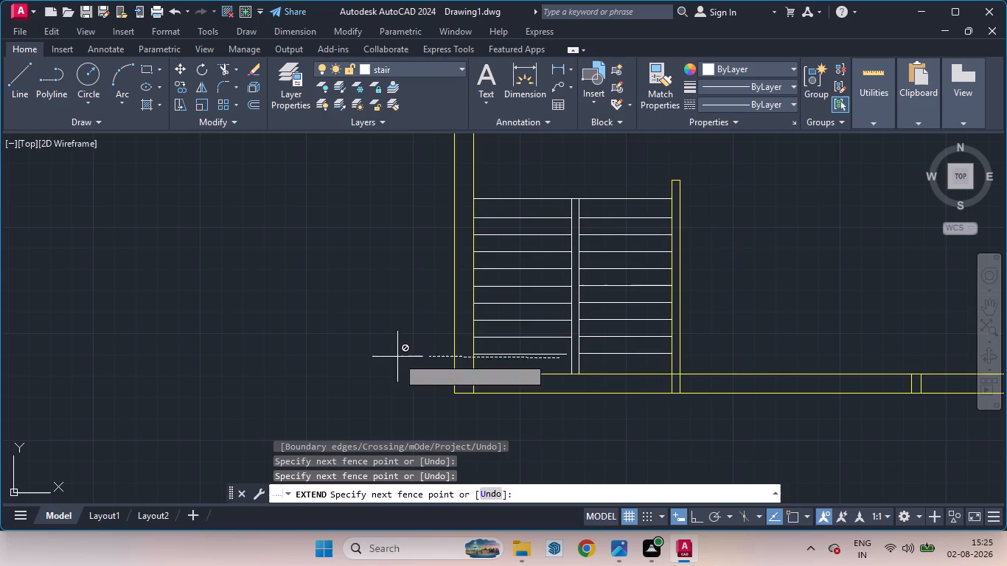
key(space)
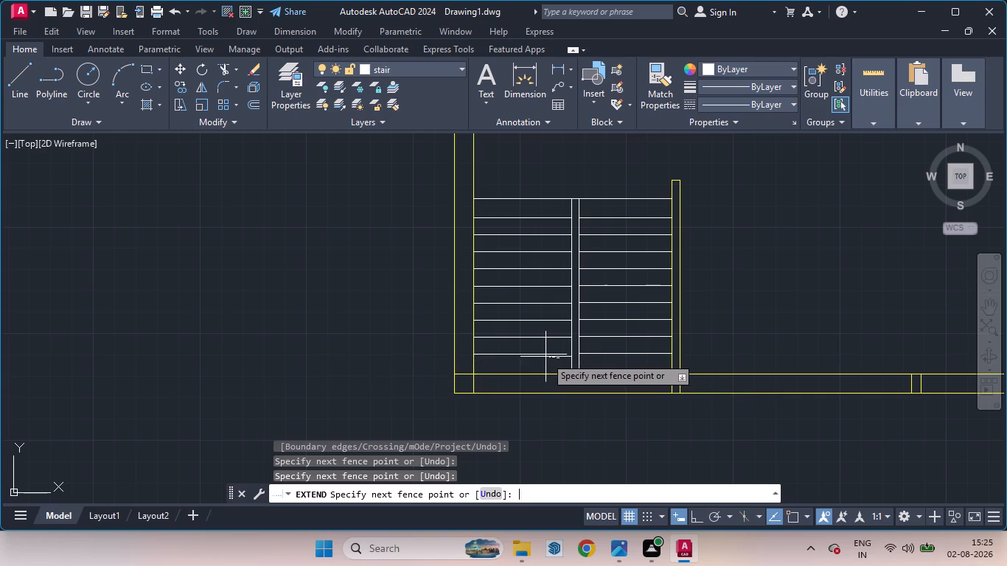
Extend the lowest copied tread to the near face of the stair divider.
key(e)
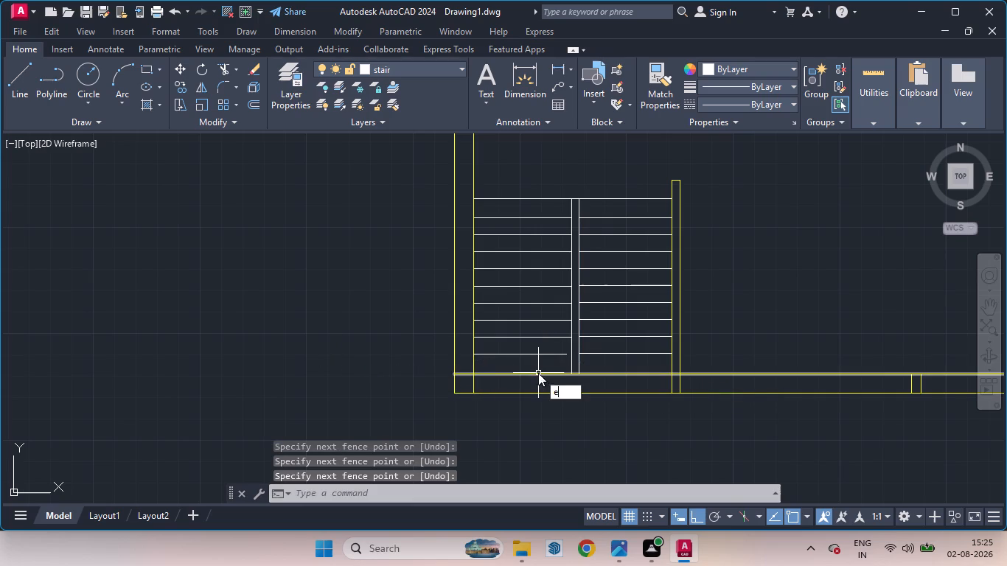
key(x)
key(Return)
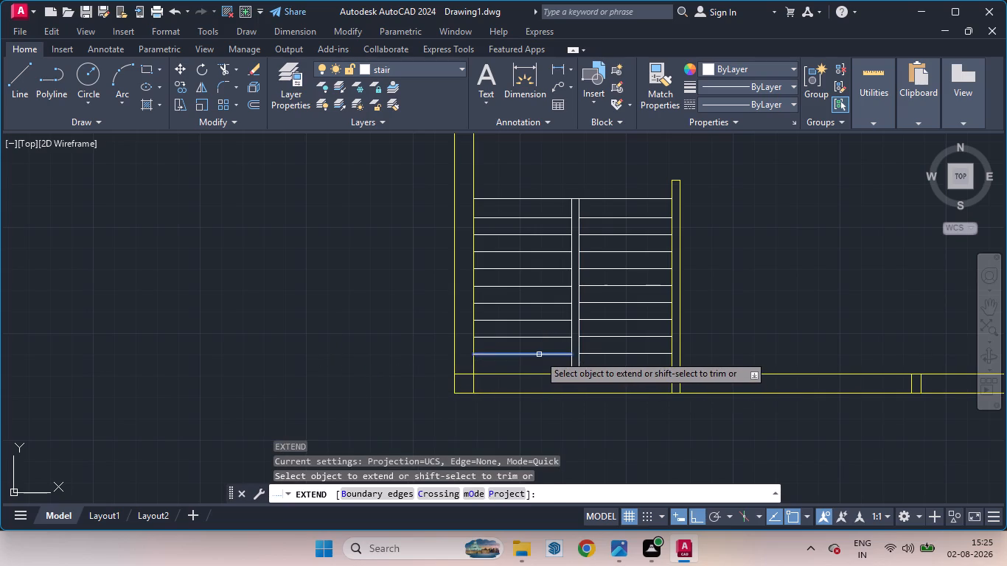
click(539, 354)
key(space)
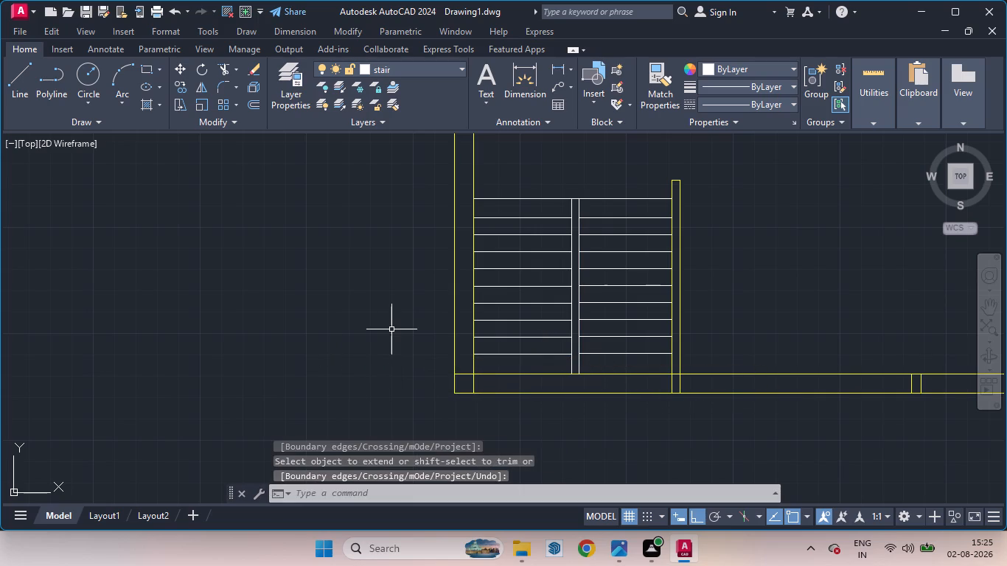
Draw a U-shaped stair direction line: about 10'-0" down through the inner flight, 3'-9" across, and back up through the outer-wall flight, level with the start.
scroll(394, 321, down, 1)
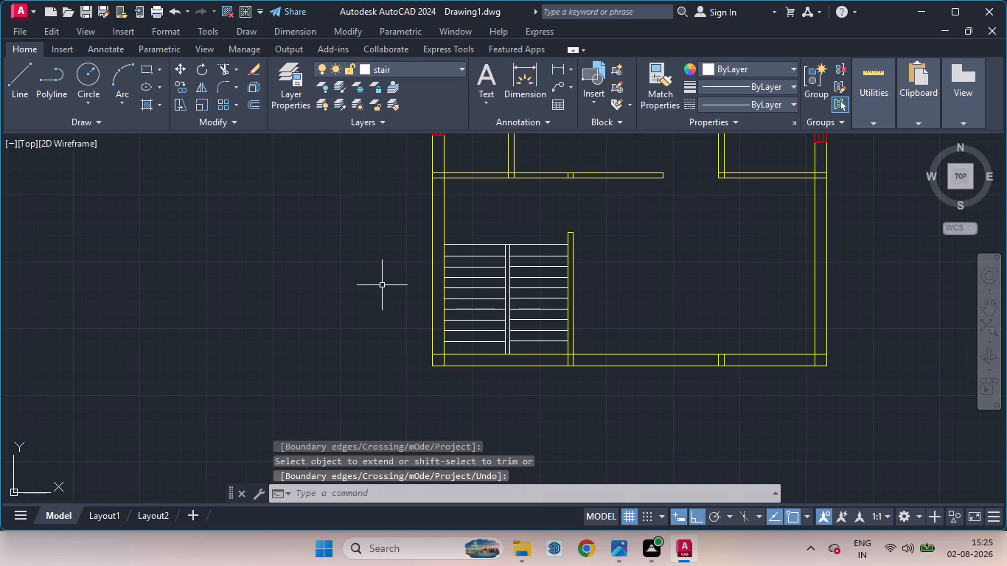
key(l)
key(Return)
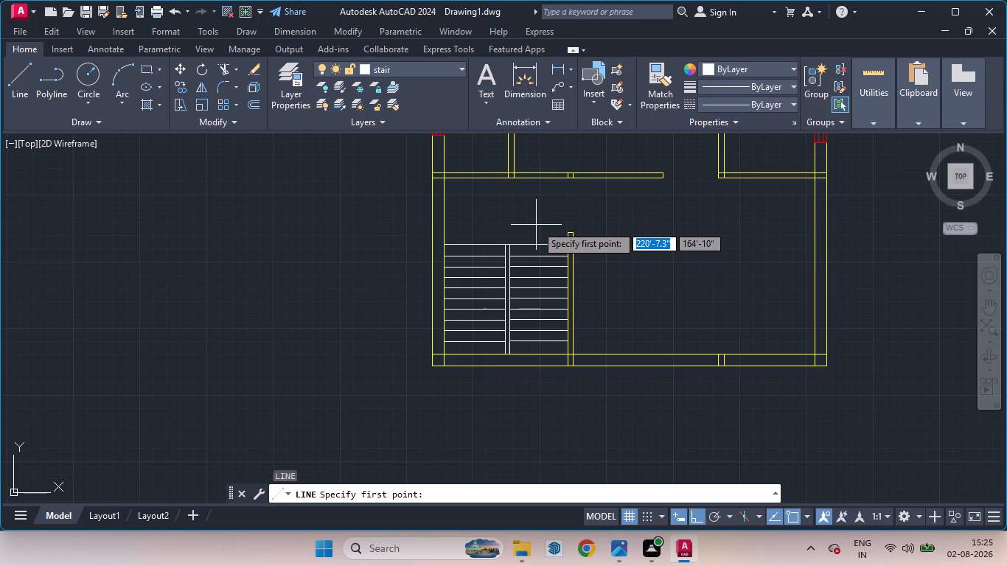
click(536, 225)
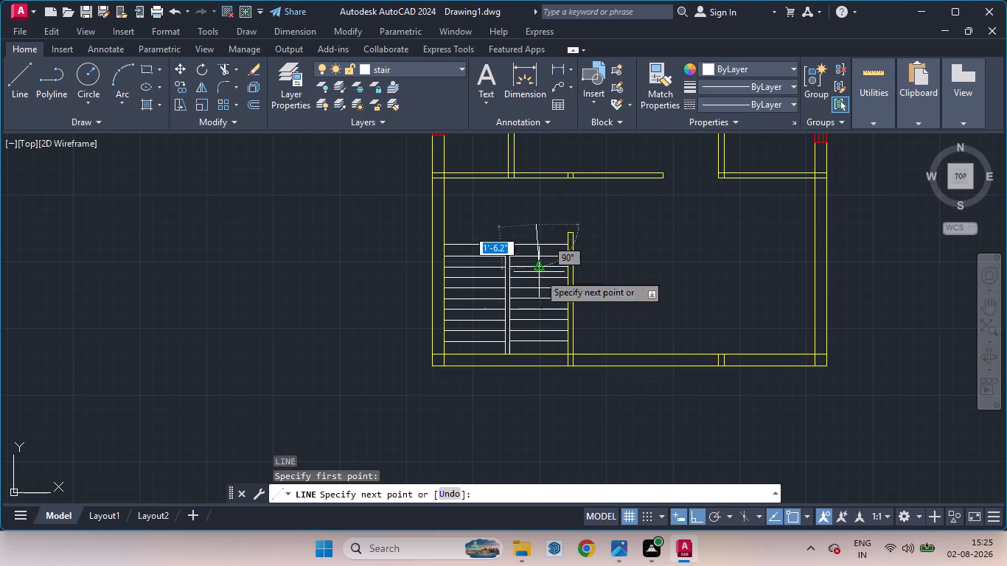
click(549, 387)
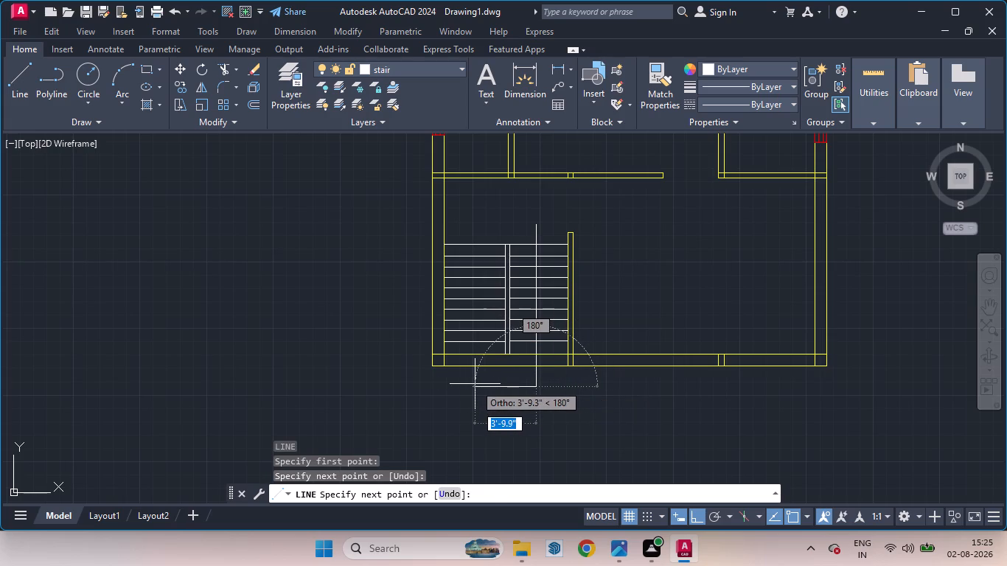
click(475, 384)
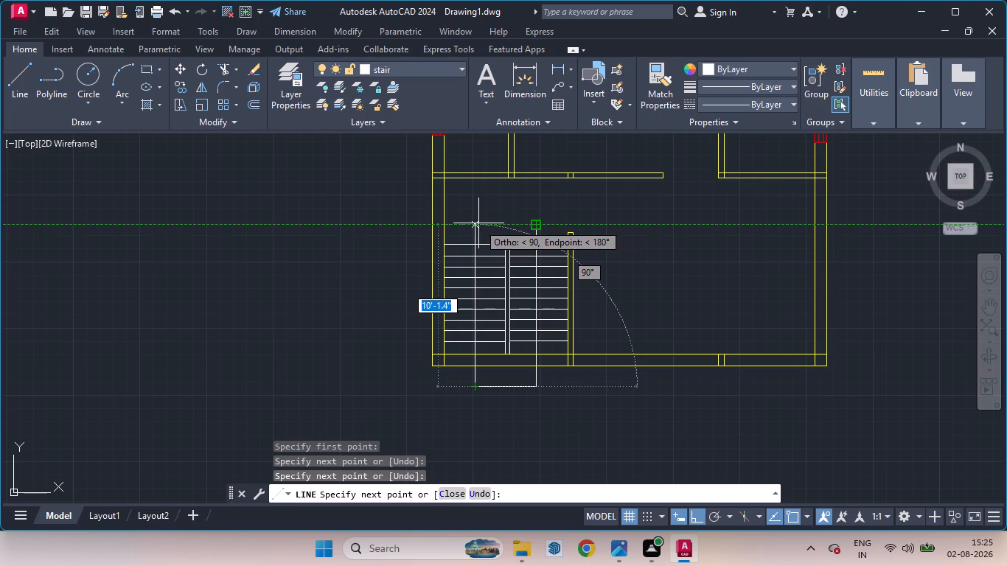
click(474, 225)
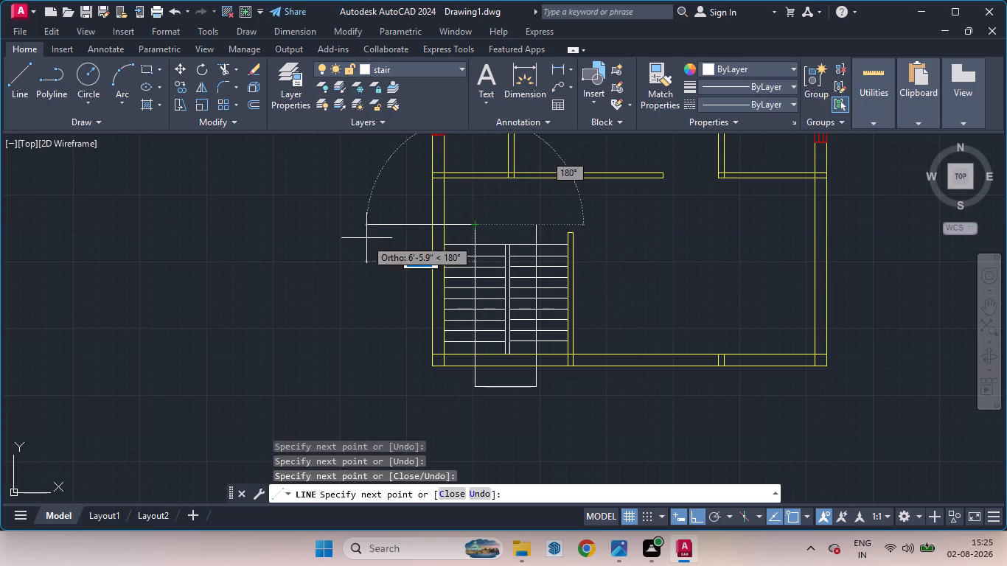
key(space)
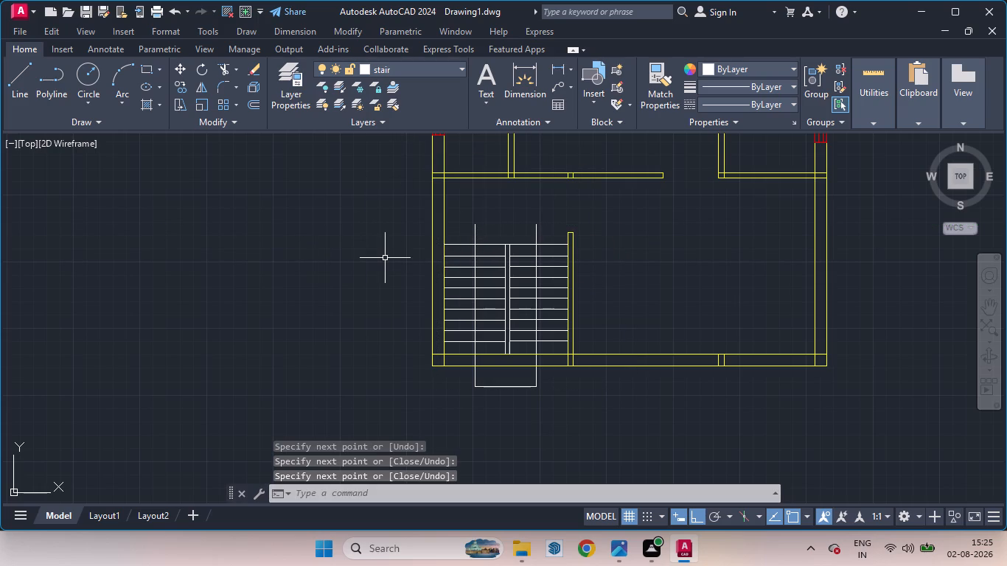
With Ortho off, draw a triangular arrowhead about 1'-4" tall on the upper end of the direction line in the outer-wall flight.
key(l)
key(Return)
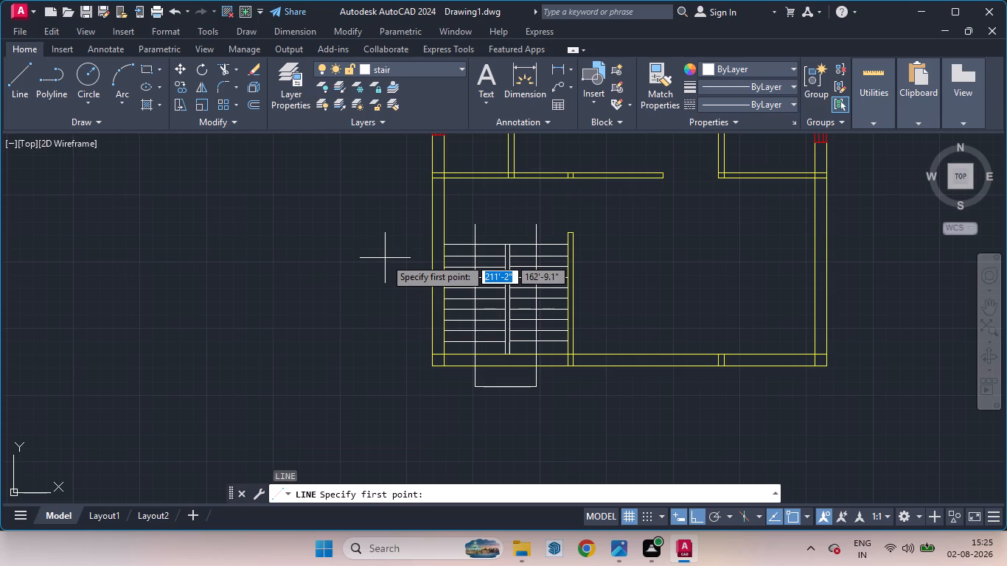
key(shift+asterisk)
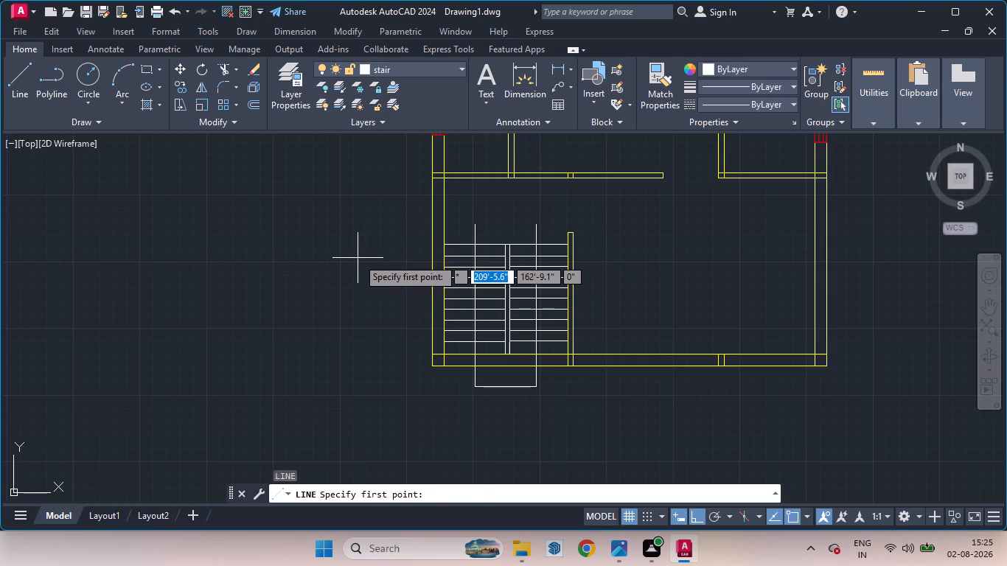
key(shift+F8)
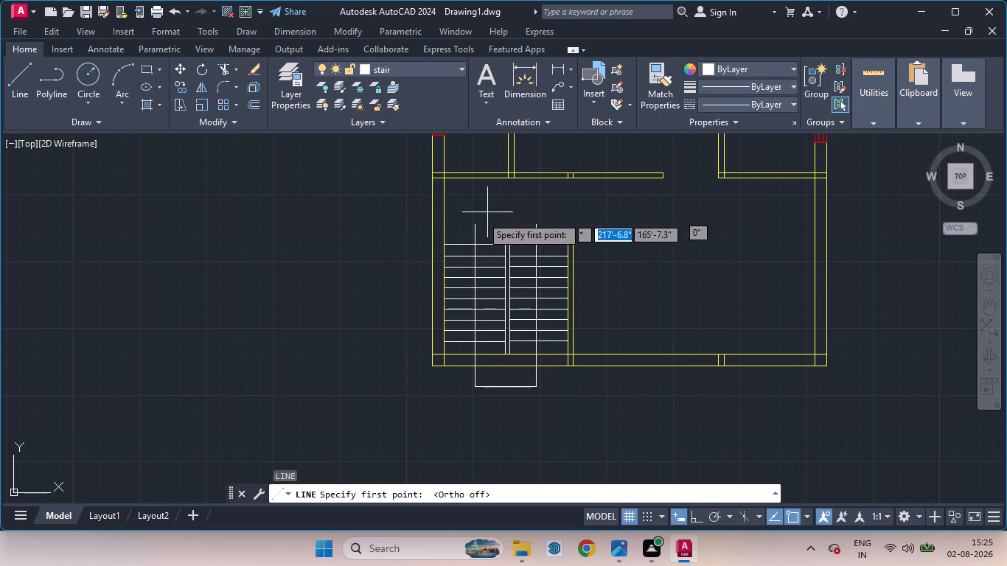
click(473, 223)
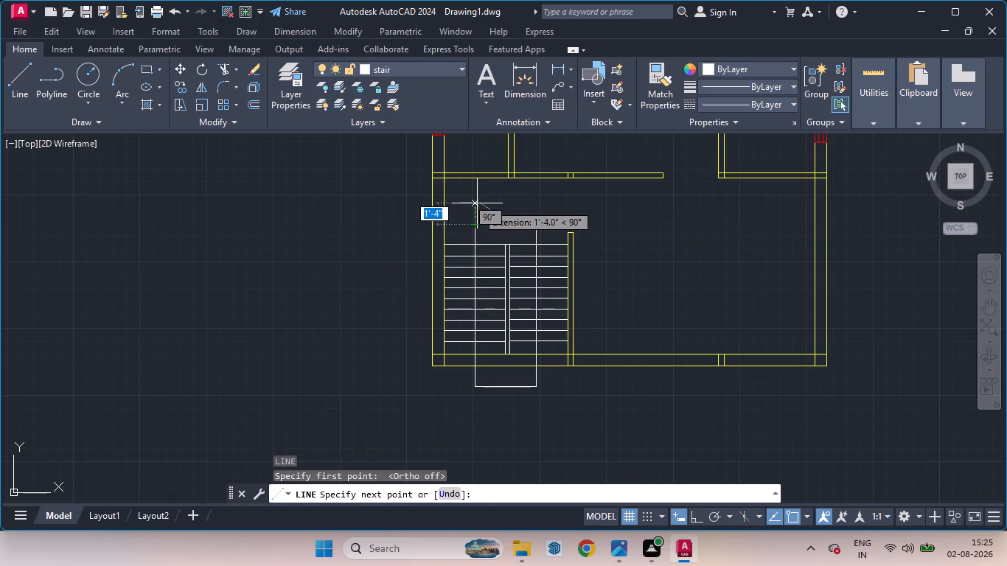
click(489, 224)
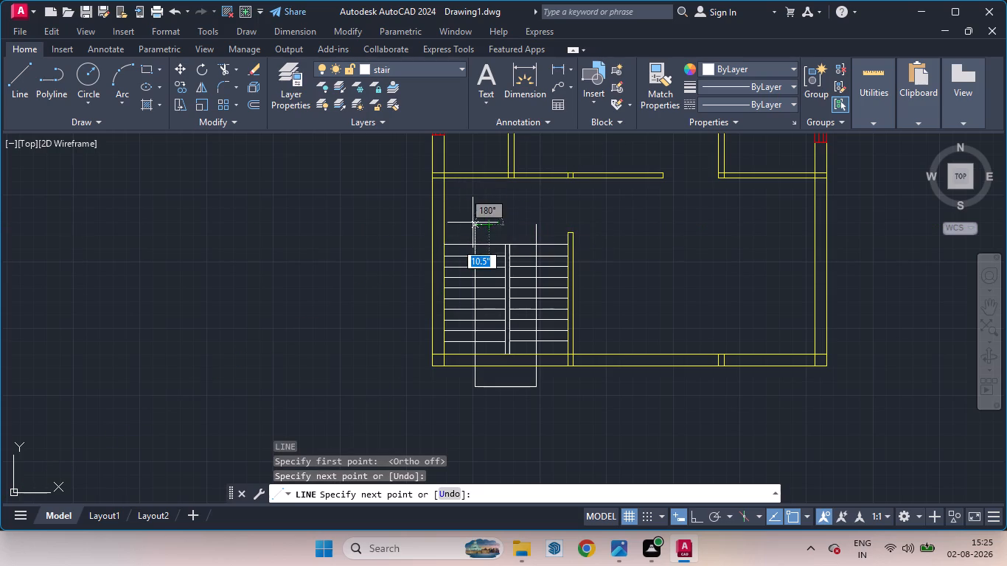
click(463, 223)
click(472, 202)
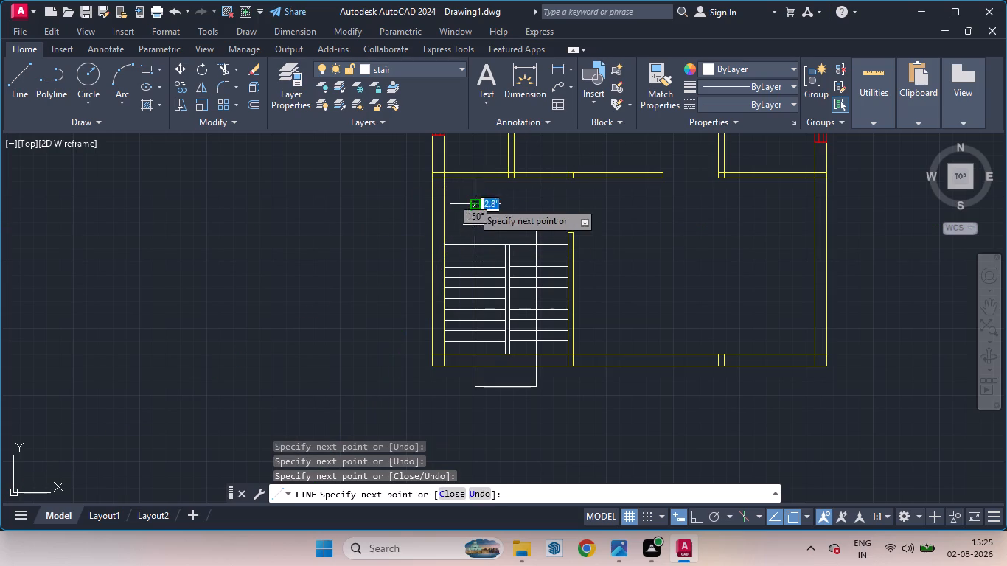
click(488, 220)
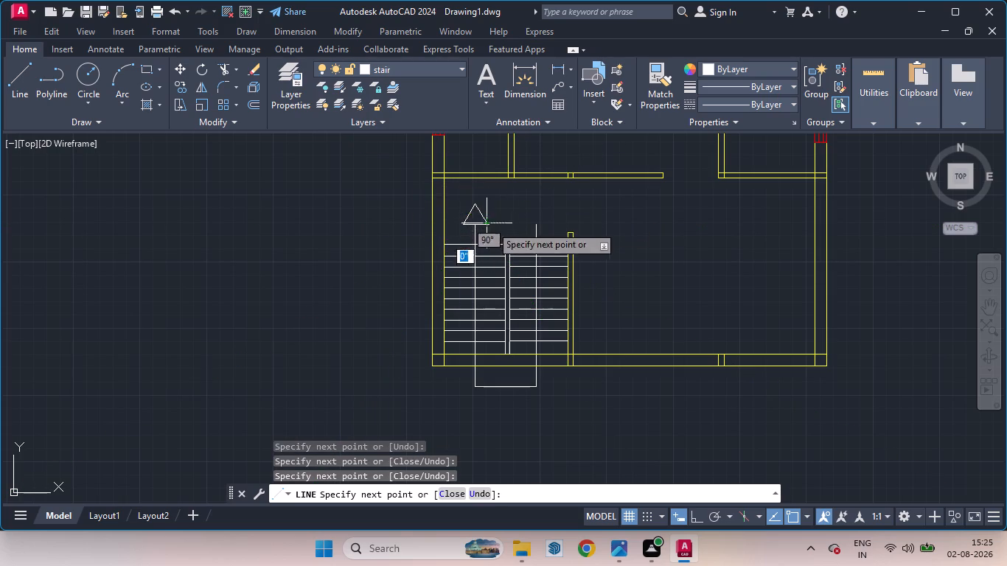
key(space)
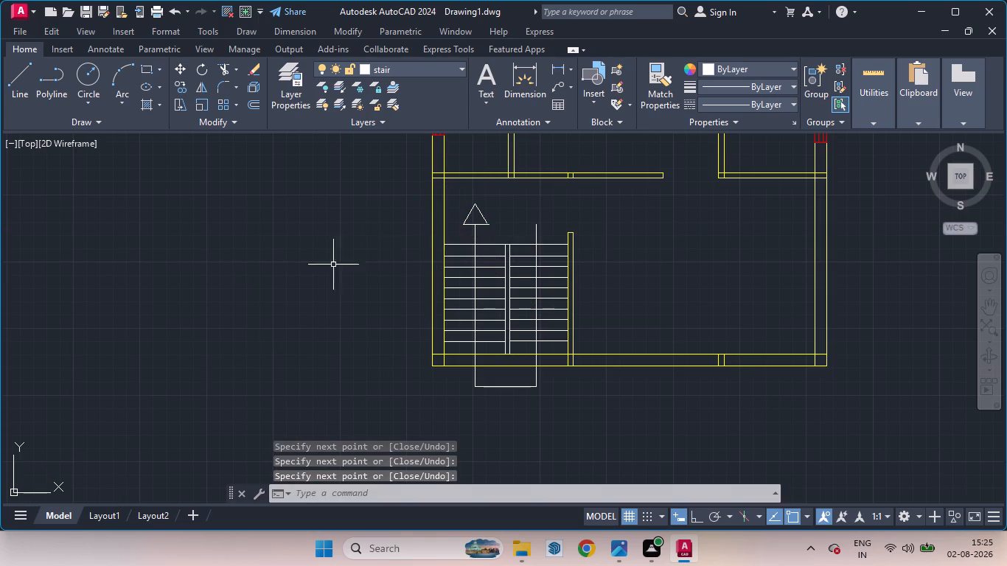
Extend the arrowhead's short sloping side down to its base line.
scroll(459, 248, up, 2)
scroll(509, 193, up, 1)
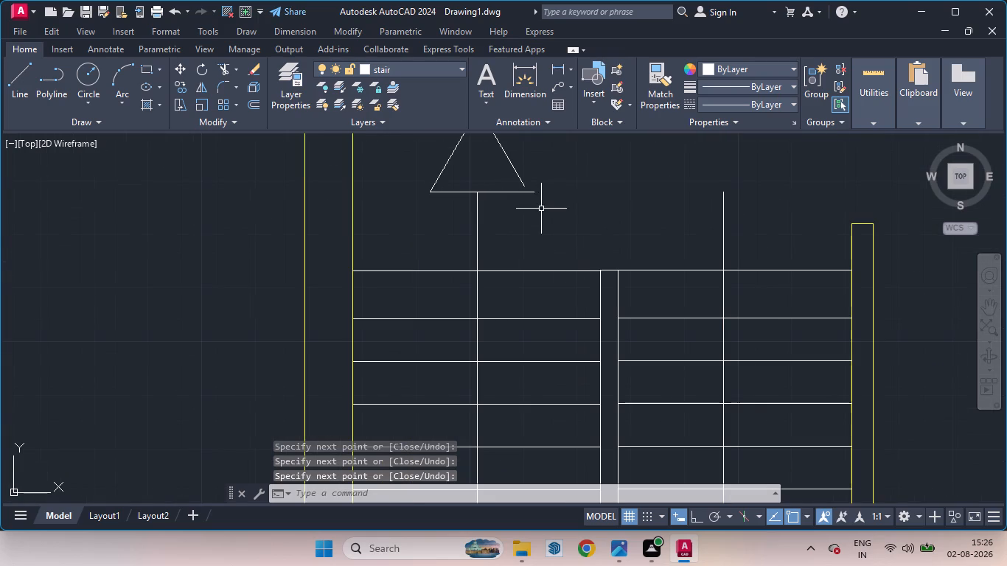
key(e)
key(x)
key(Return)
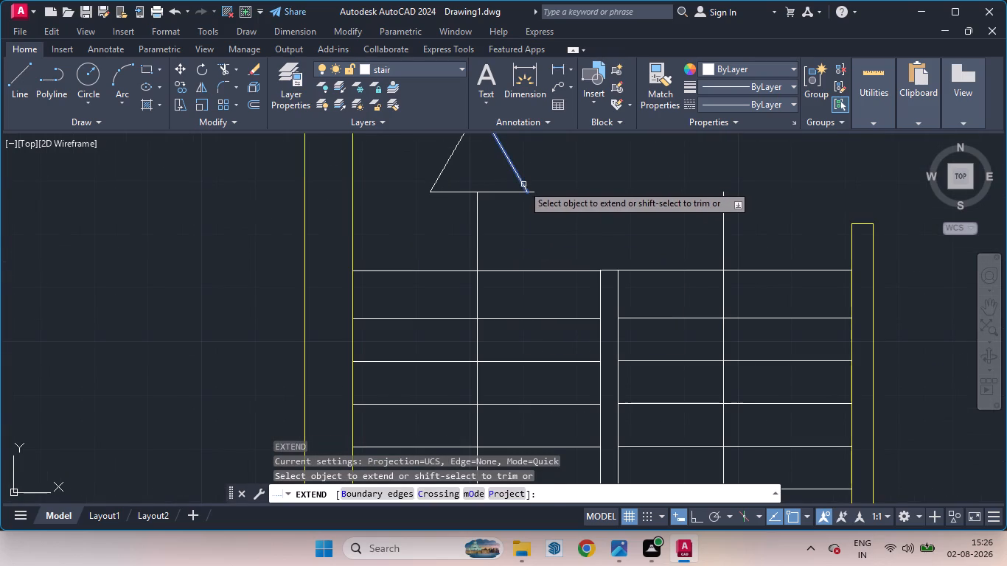
click(522, 185)
key(space)
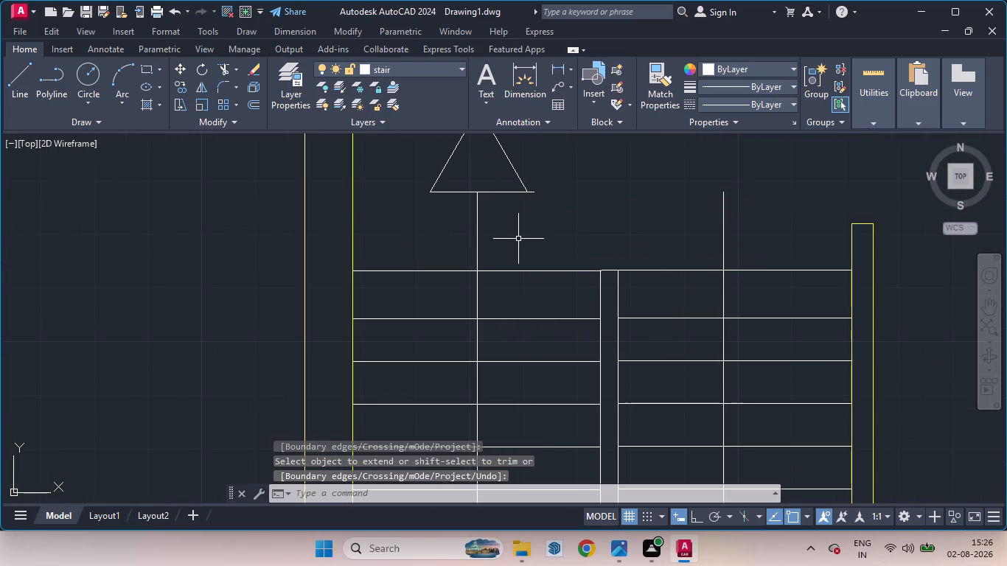
Trim the end of the arrowhead's base line that projects past the sloping side.
key(t)
key(r)
key(Return)
key(Return)
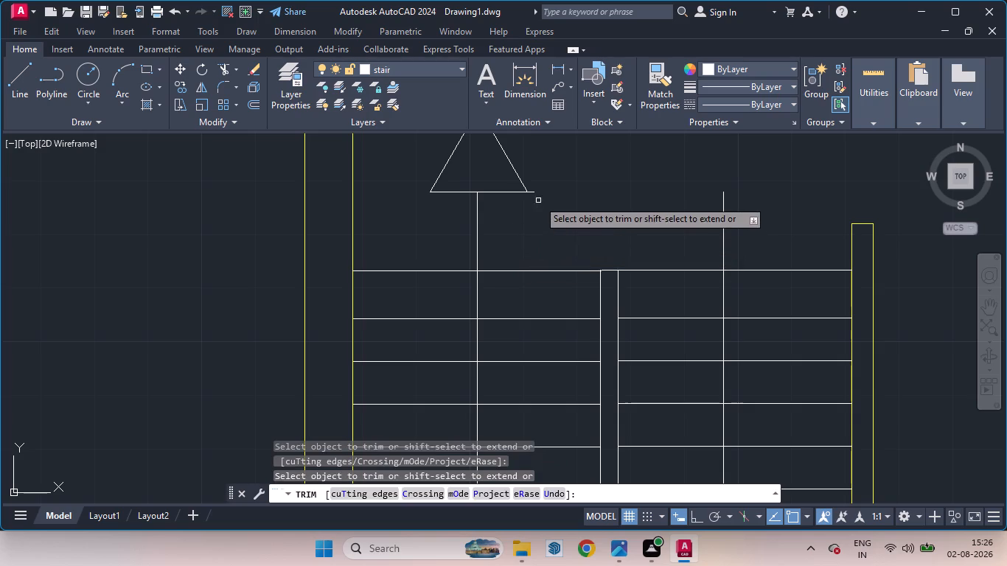
click(532, 192)
scroll(536, 184, up, 2)
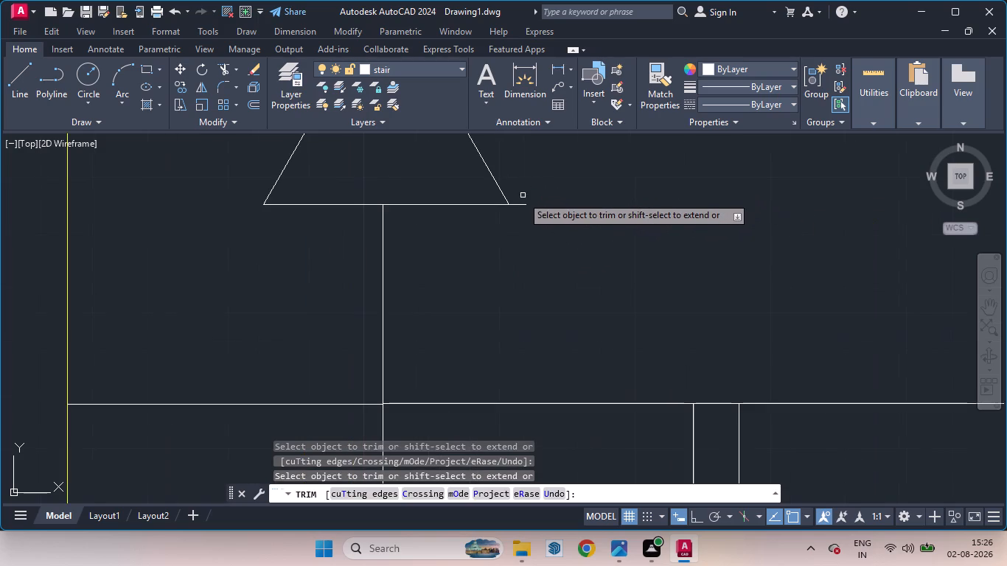
scroll(522, 196, up, 4)
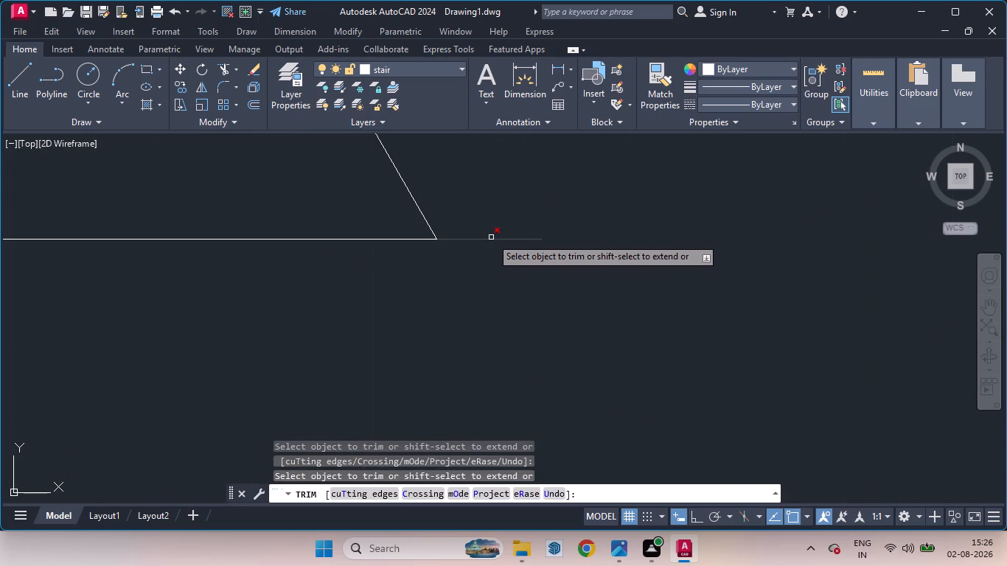
click(491, 237)
key(space)
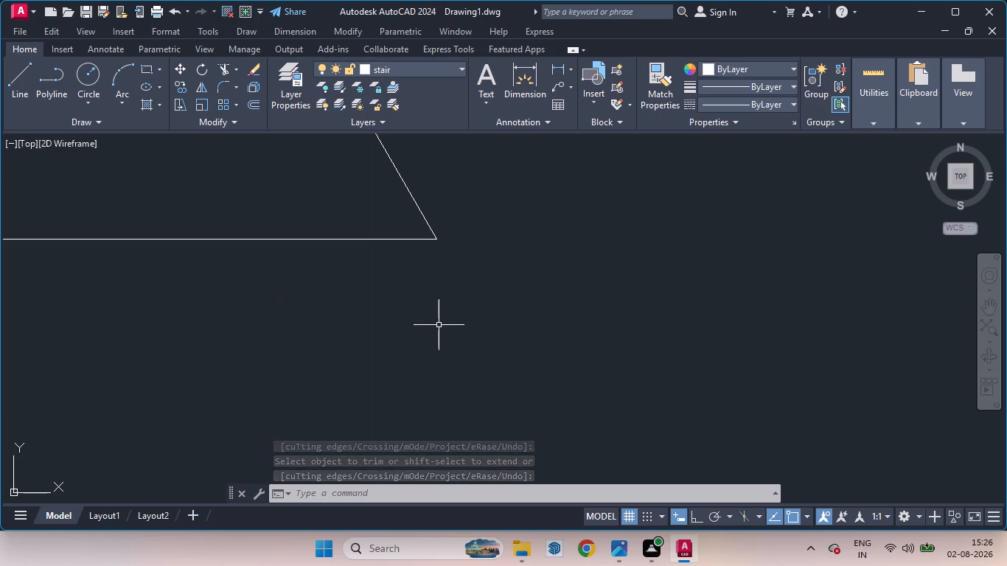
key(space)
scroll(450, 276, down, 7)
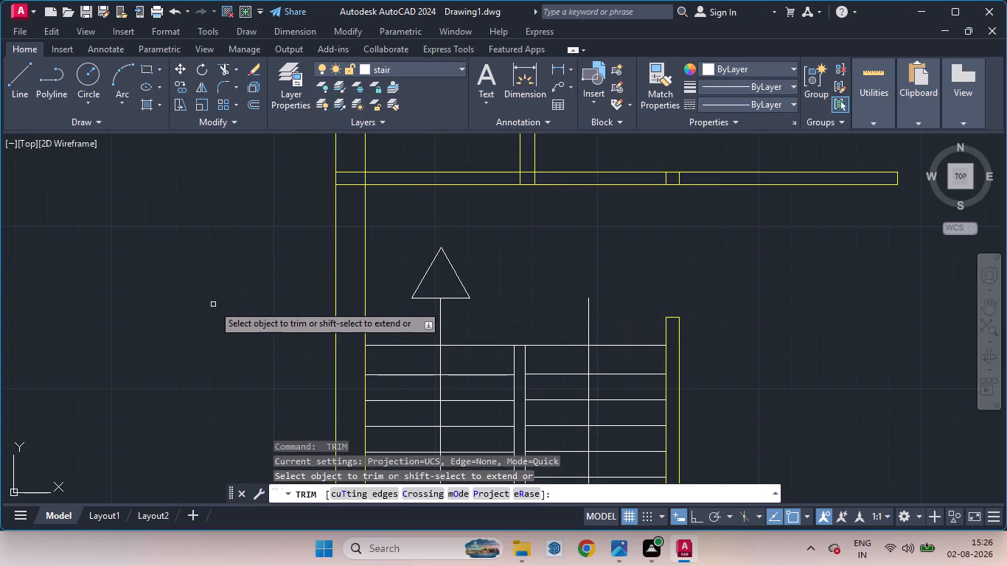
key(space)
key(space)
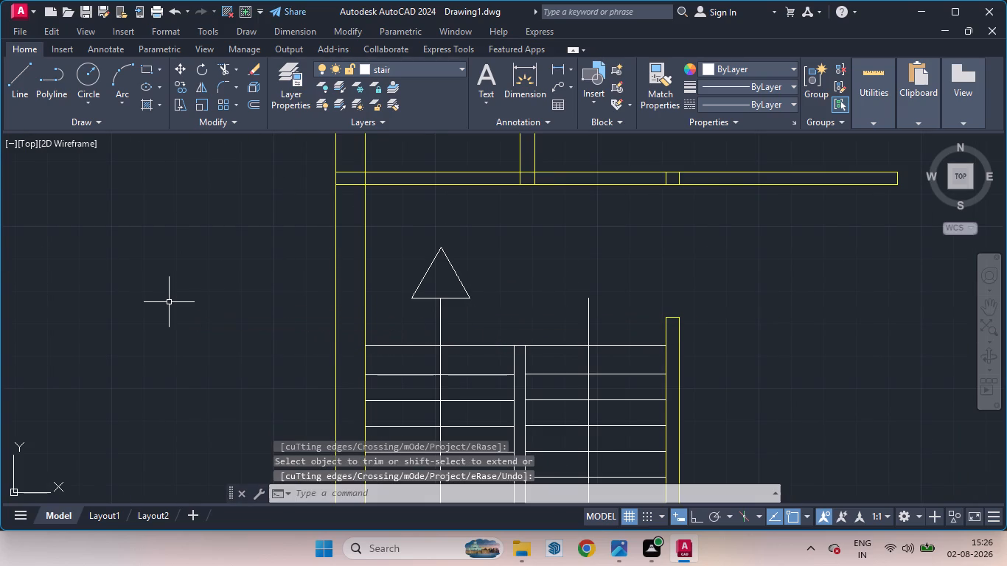
Hatch the inside of the stair direction arrowhead with the SOLID pattern in black (0,0,0).
key(h)
key(Return)
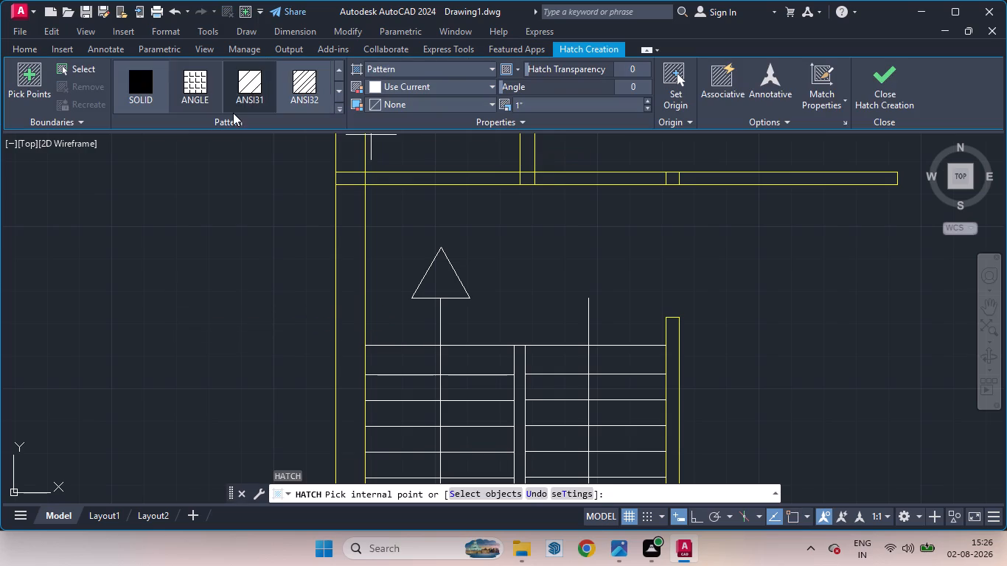
click(142, 90)
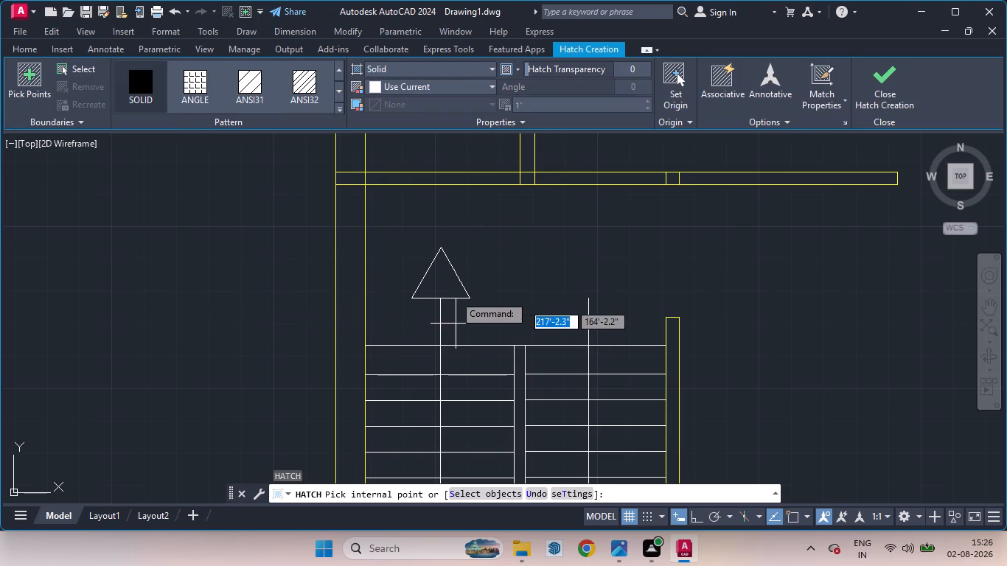
scroll(435, 272, up, 3)
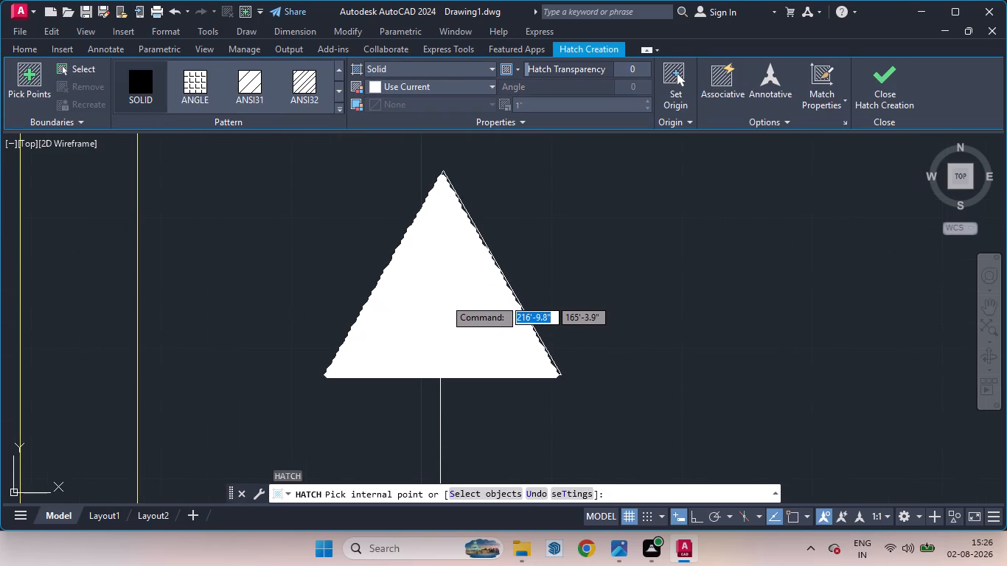
click(441, 292)
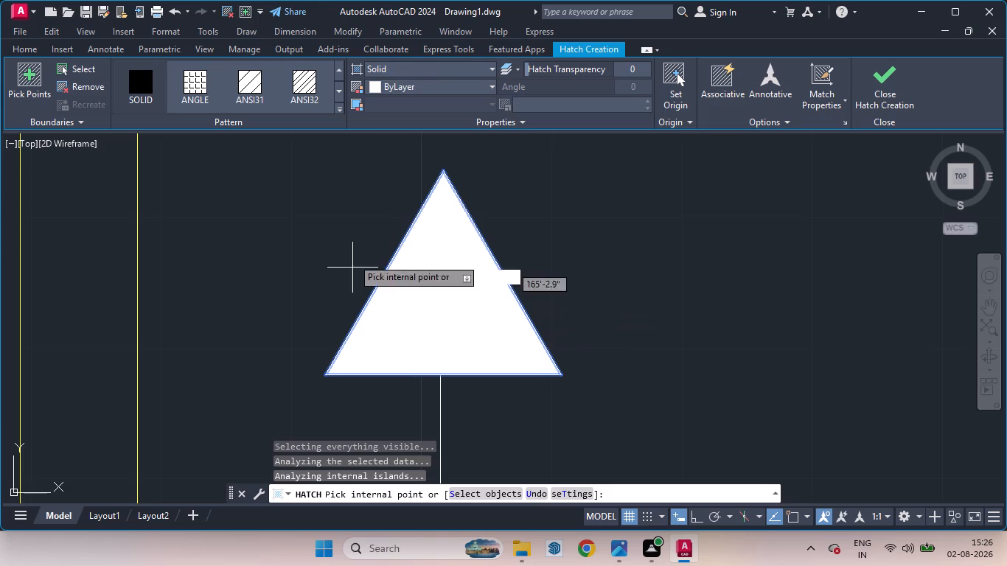
click(492, 88)
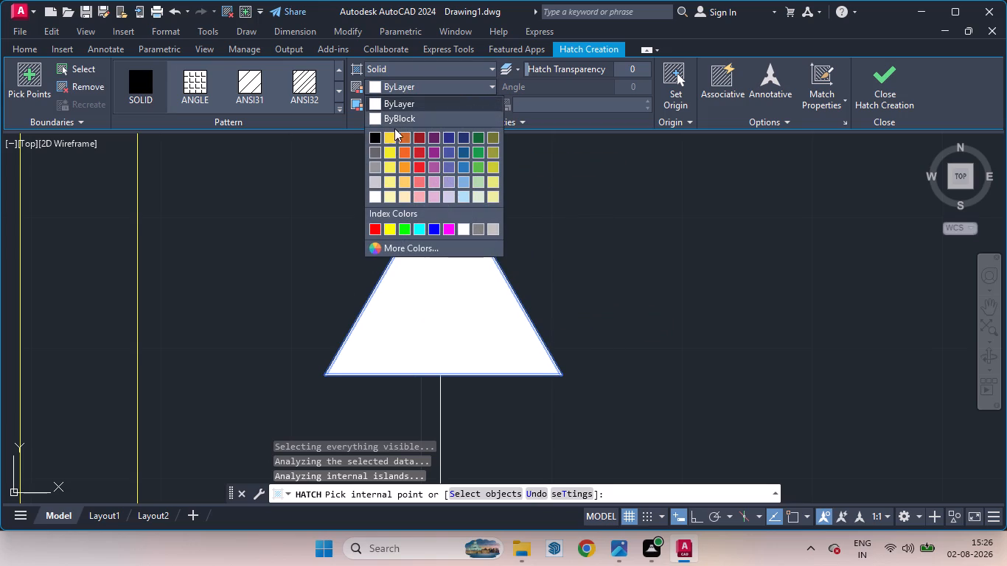
click(374, 134)
scroll(373, 263, down, 4)
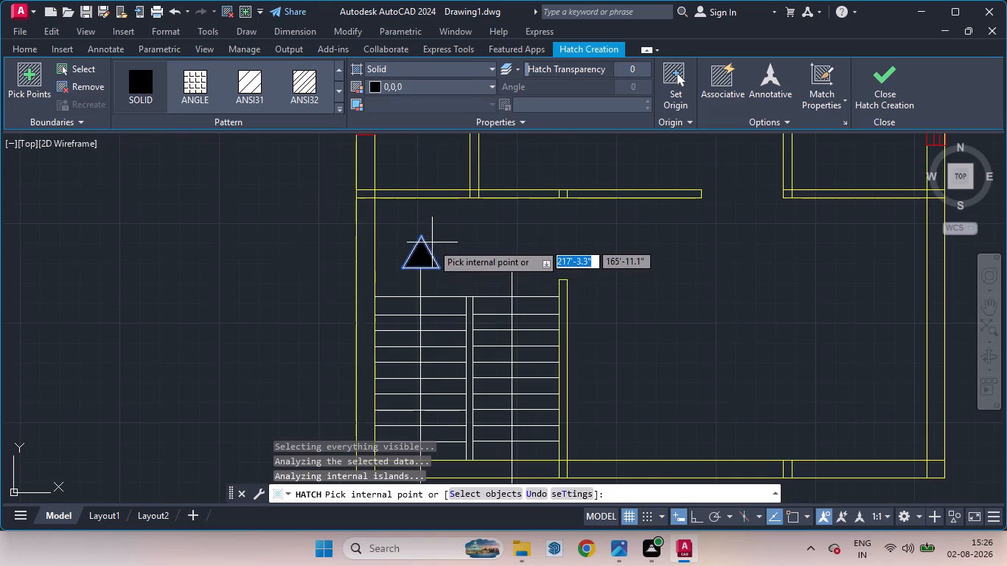
key(space)
click(182, 248)
scroll(246, 276, down, 1)
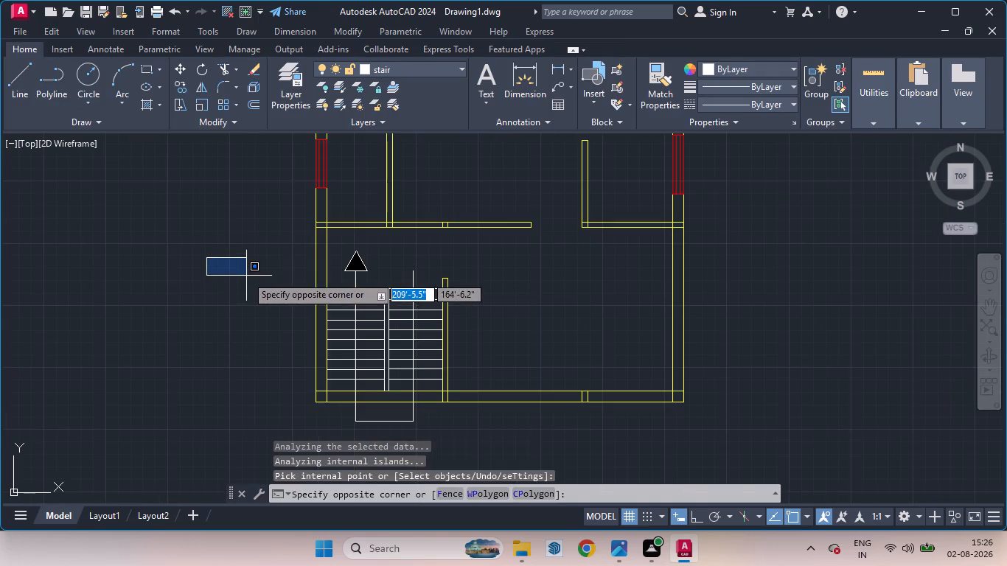
key(space)
key(Escape)
Open the tool palettes and insert a Door - Imperial block in the empty area east of the floor plan.
scroll(216, 270, down, 2)
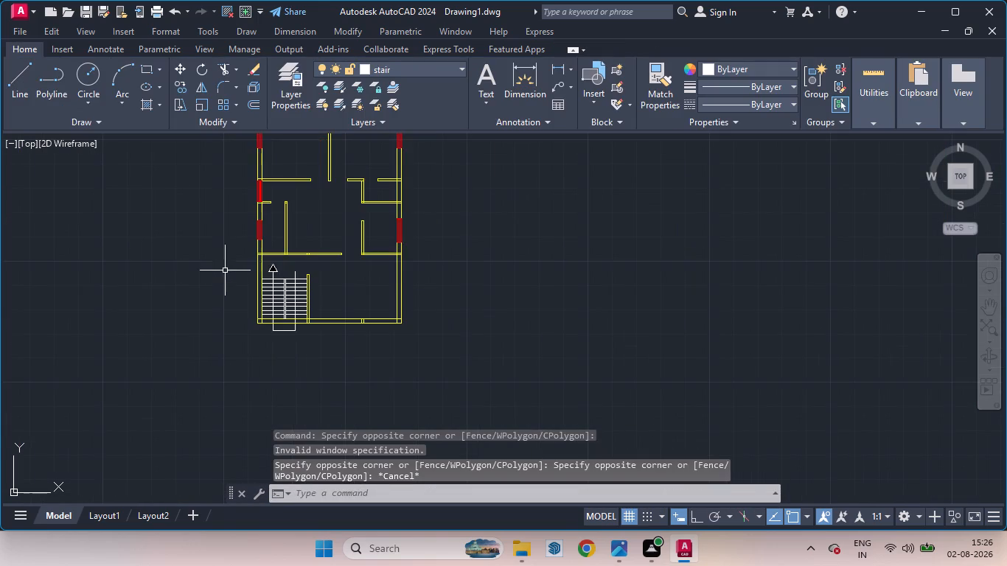
scroll(319, 257, up, 2)
scroll(383, 289, down, 3)
scroll(507, 282, up, 2)
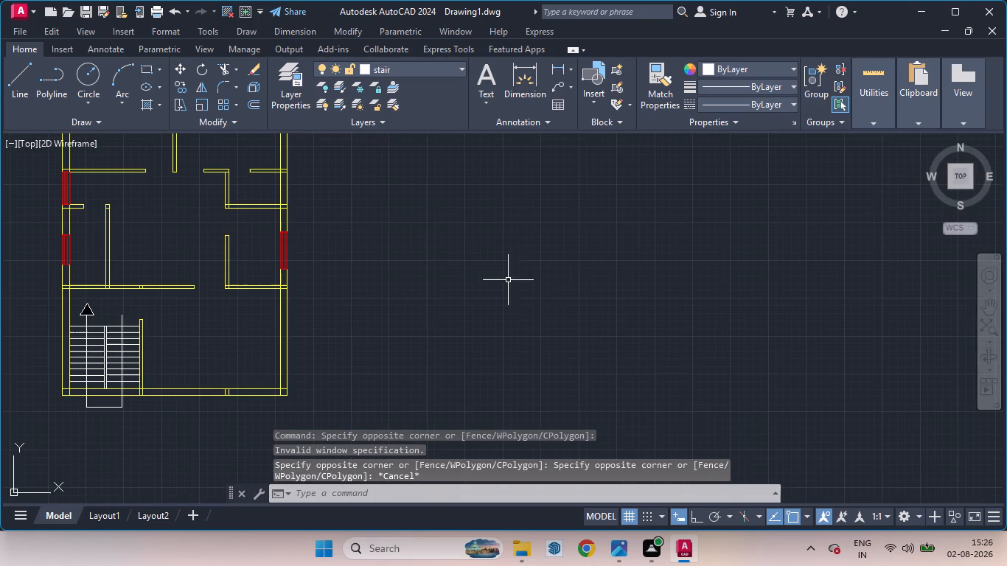
key(t)
key(p)
key(Return)
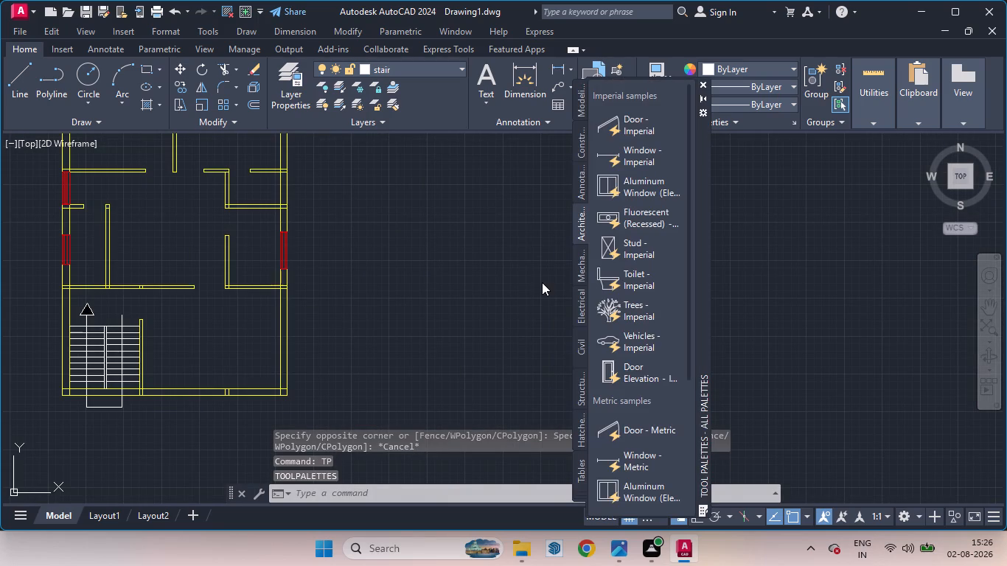
click(641, 134)
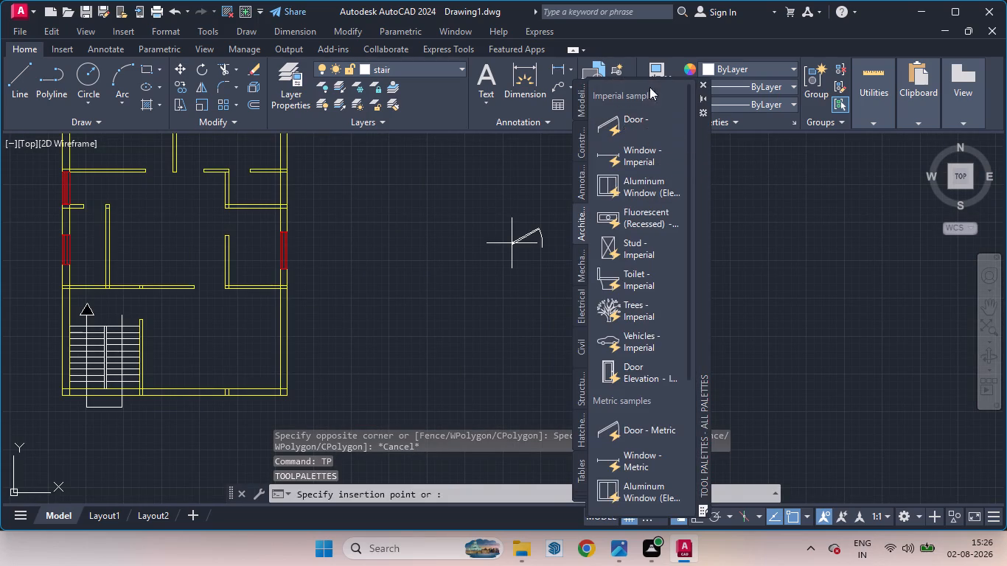
scroll(355, 268, up, 3)
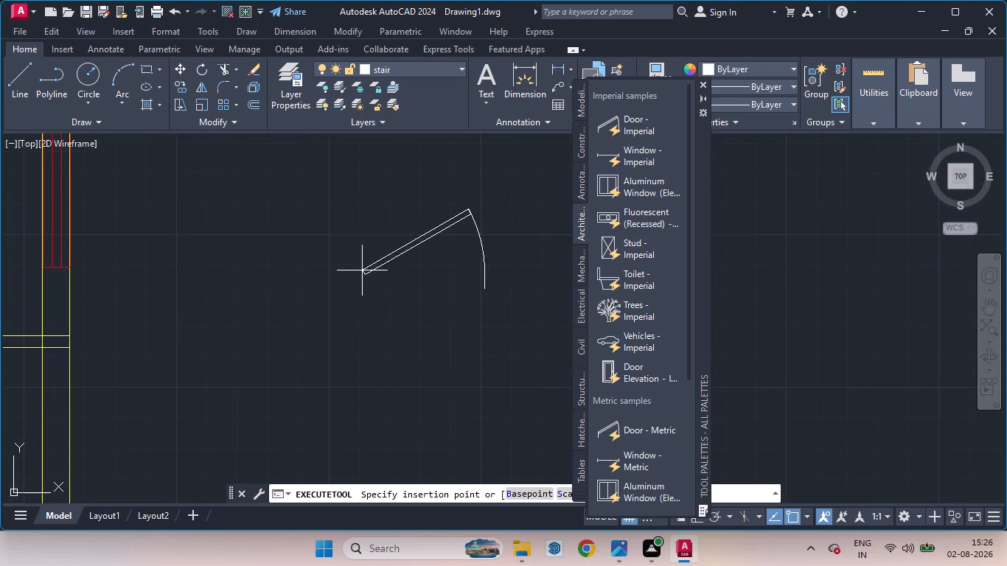
scroll(359, 264, down, 1)
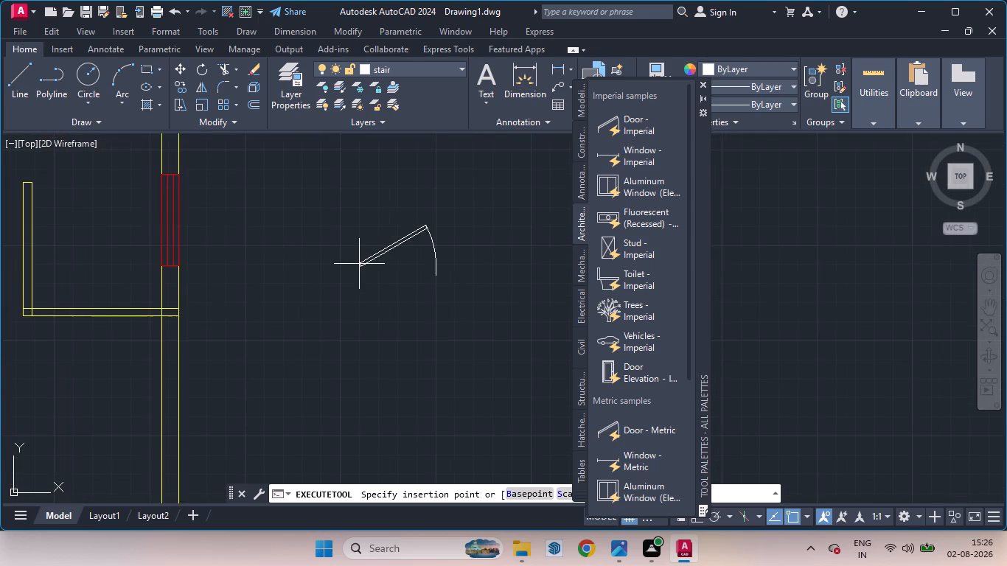
scroll(359, 264, up, 1)
click(359, 264)
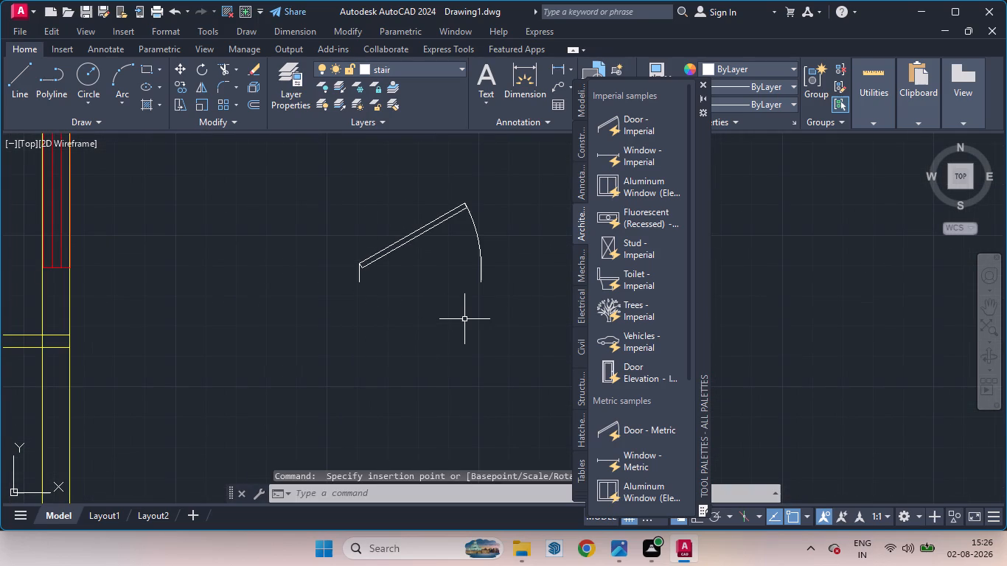
Rotate the inserted door about 30° counterclockwise around the lower end of its swing arc.
scroll(408, 307, down, 1)
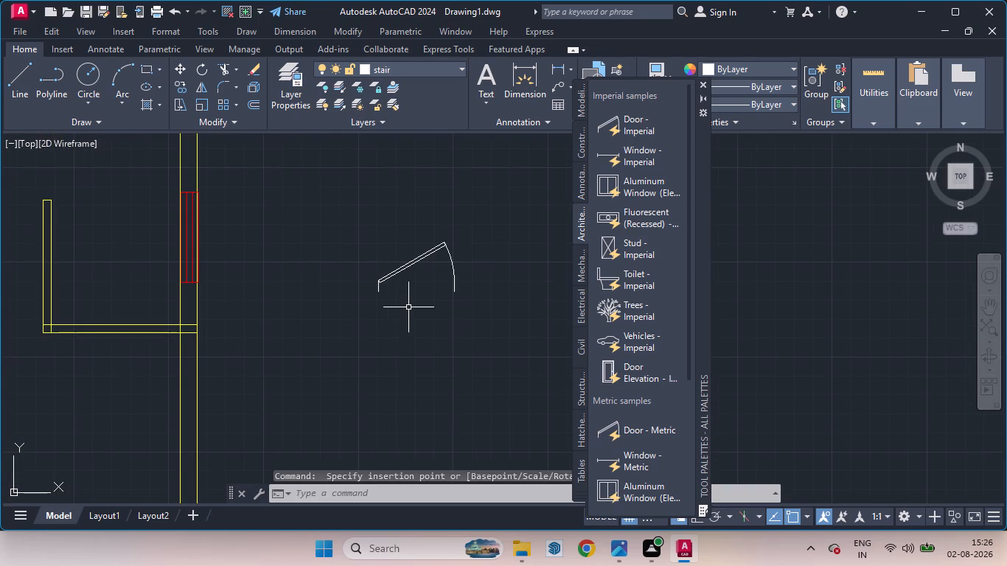
scroll(411, 308, up, 1)
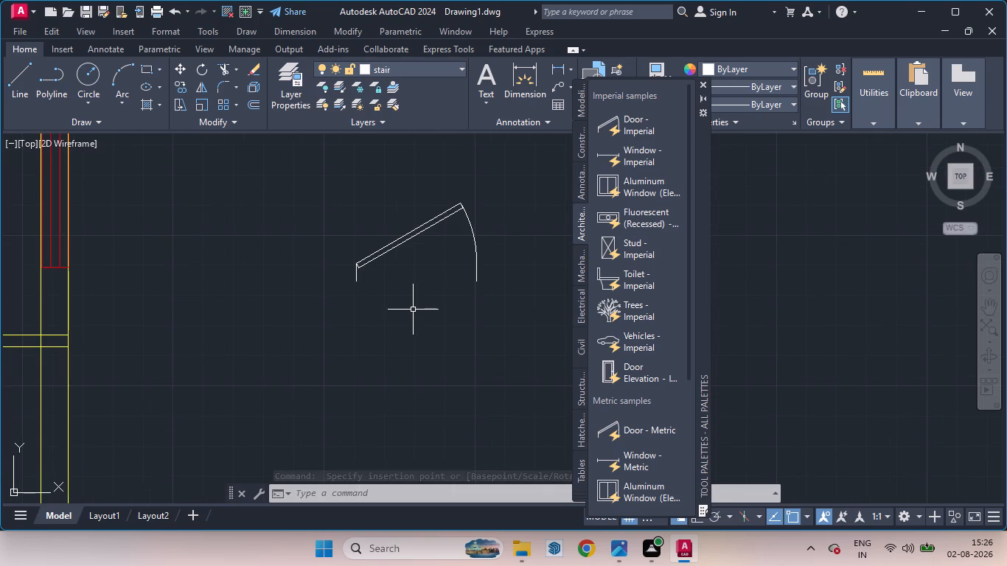
scroll(414, 310, down, 1)
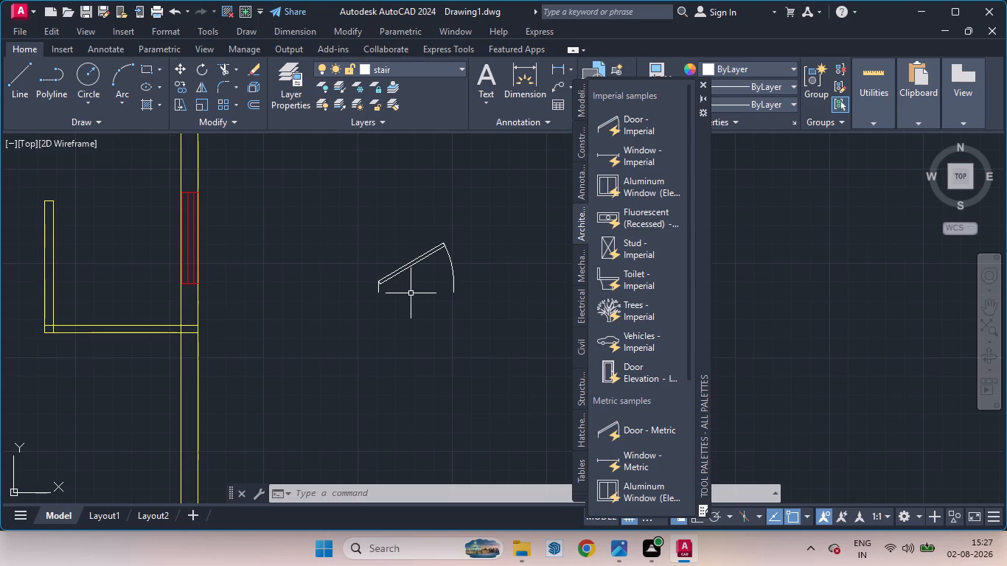
text(ro)
key(Return)
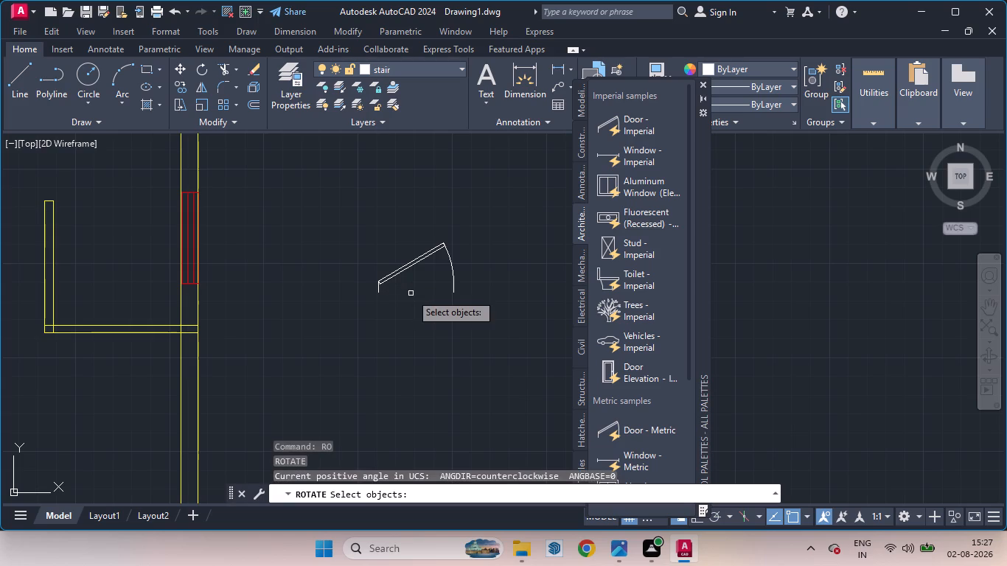
click(453, 290)
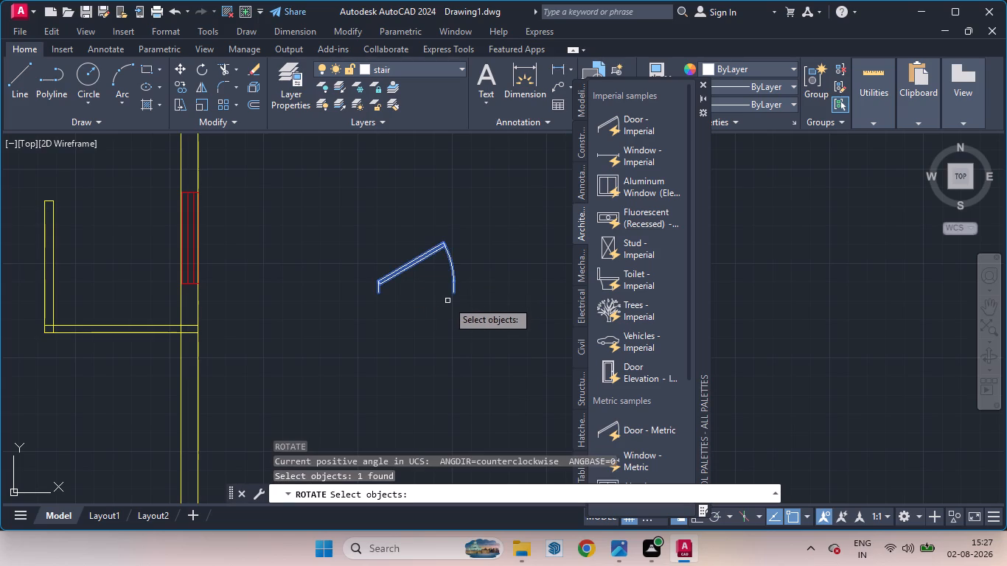
key(Return)
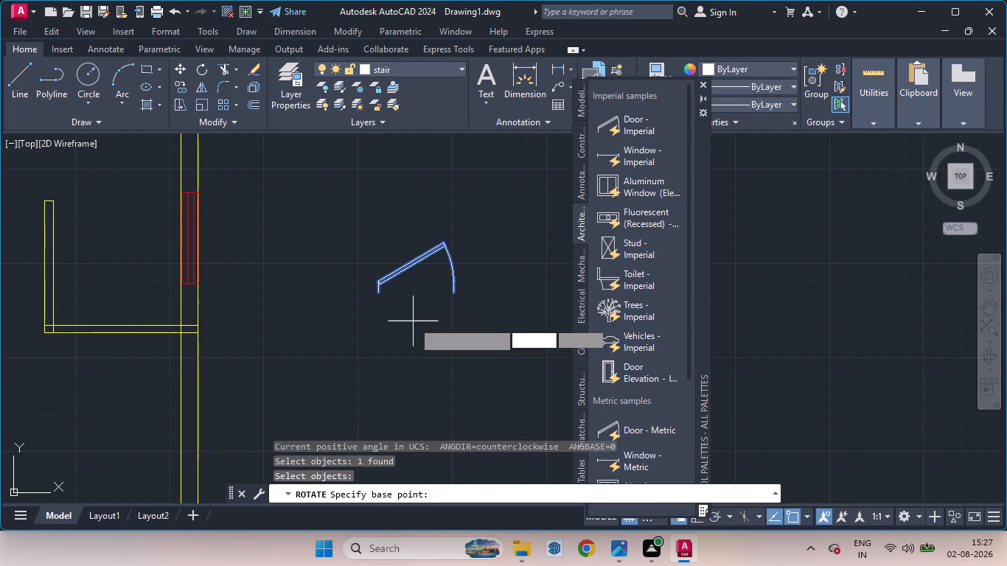
click(453, 293)
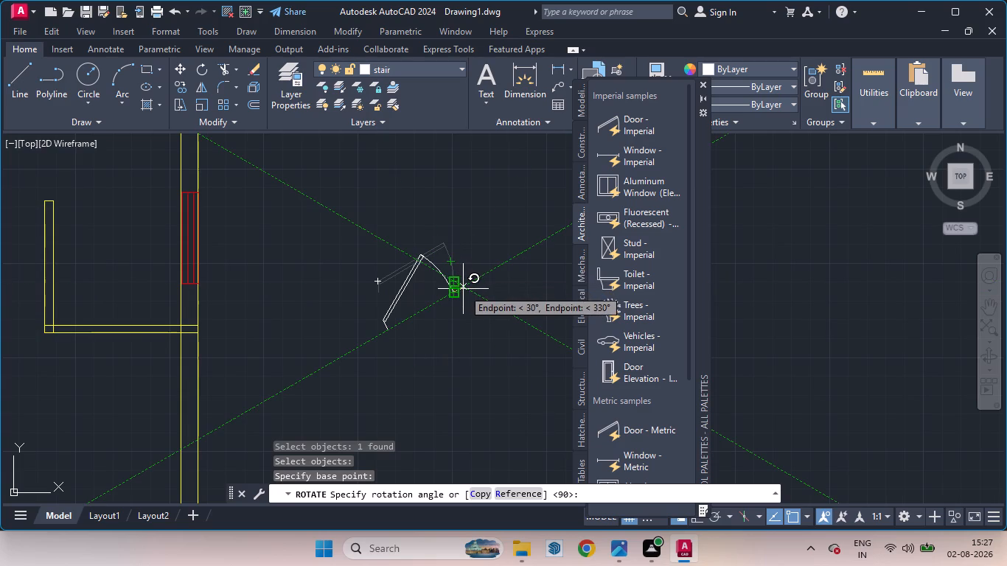
click(463, 289)
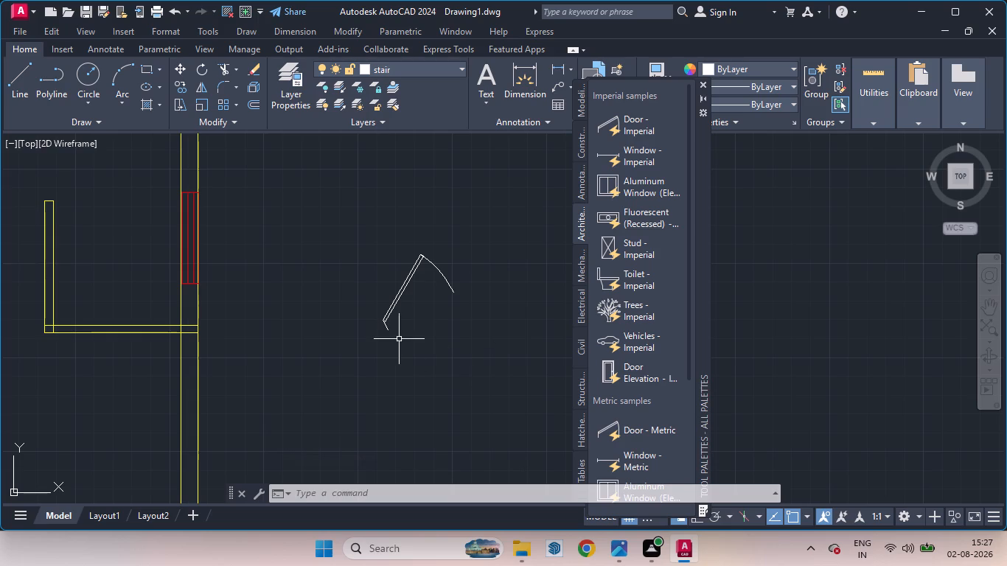
Set the rotated door's opening angle to 90°.
click(445, 276)
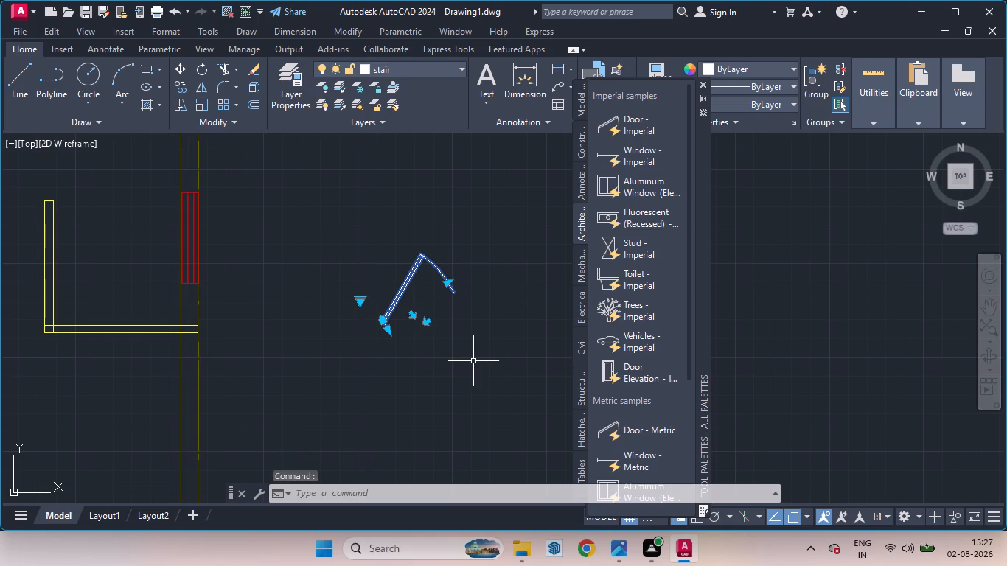
click(362, 302)
click(417, 354)
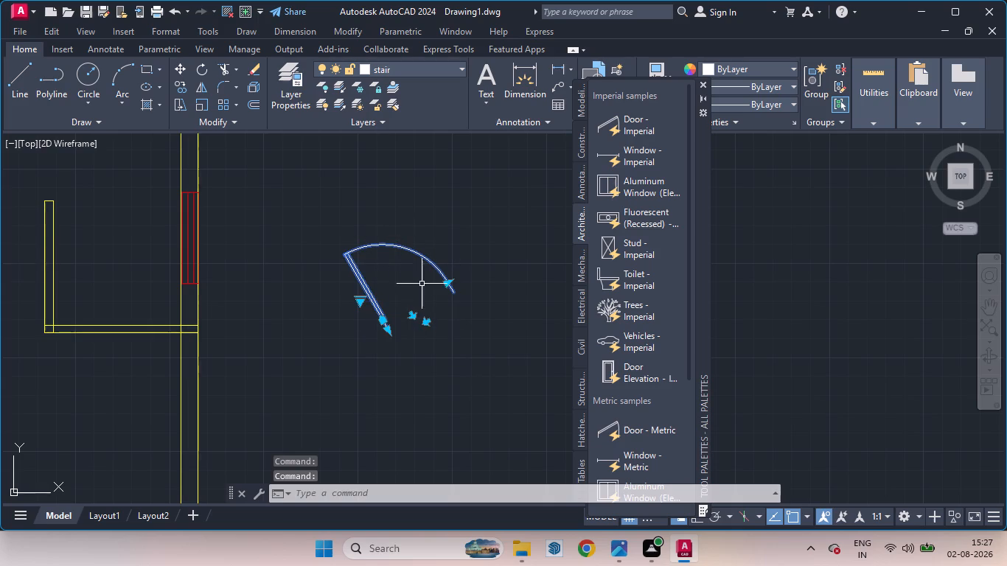
Insert a second, unrotated Door - Imperial block in the empty area northeast of the rotated door.
click(647, 129)
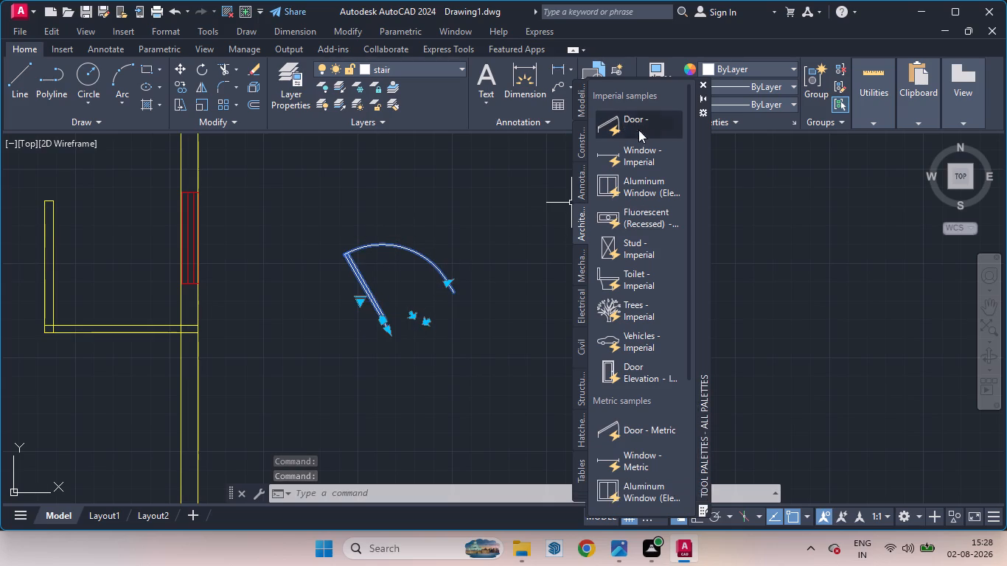
click(615, 138)
drag(616, 128, 560, 169)
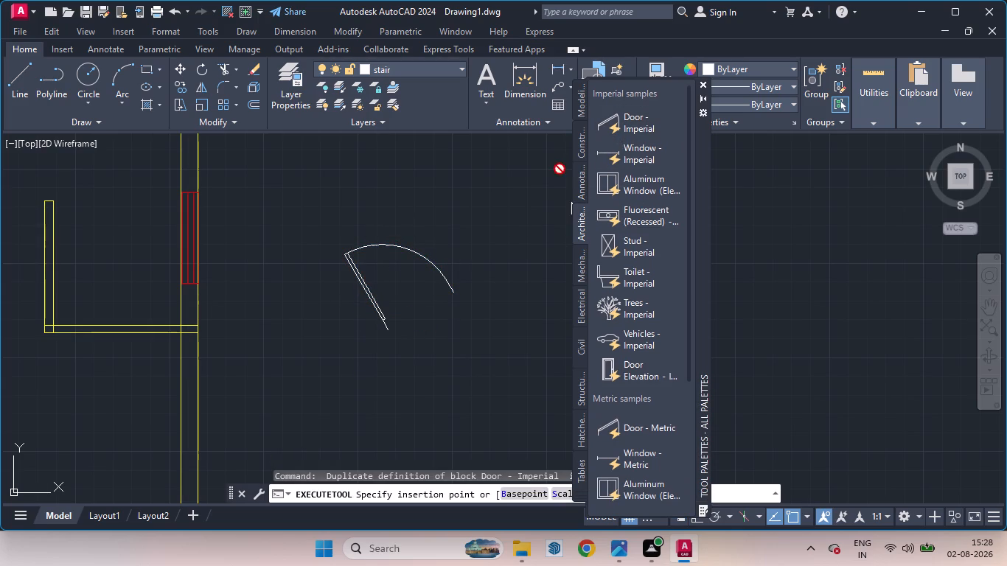
drag(560, 169, 480, 217)
click(470, 231)
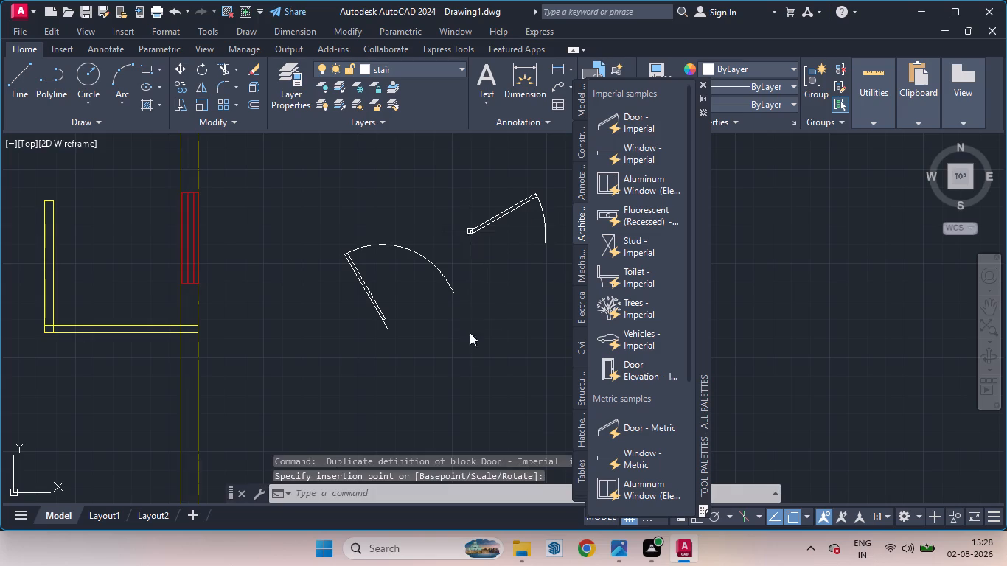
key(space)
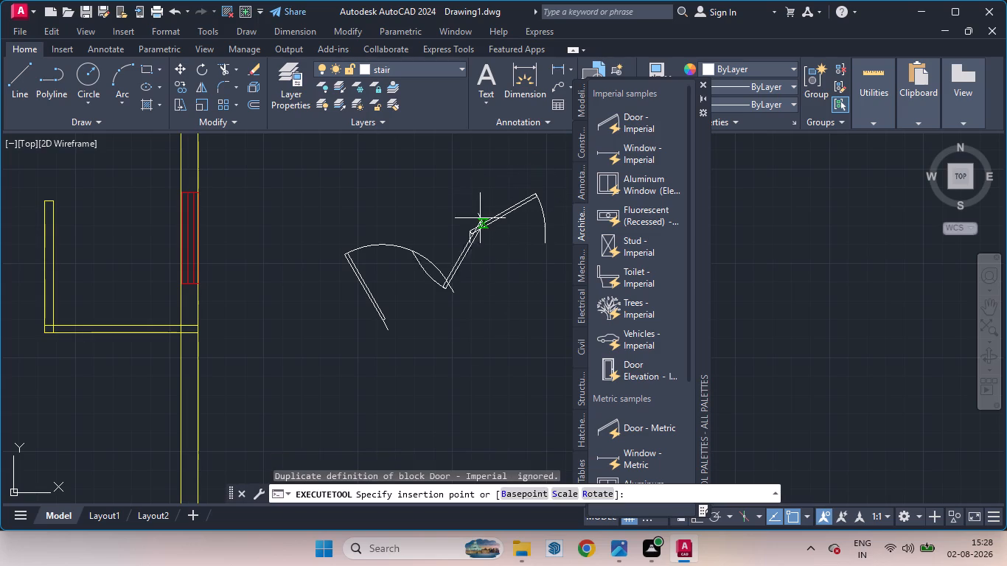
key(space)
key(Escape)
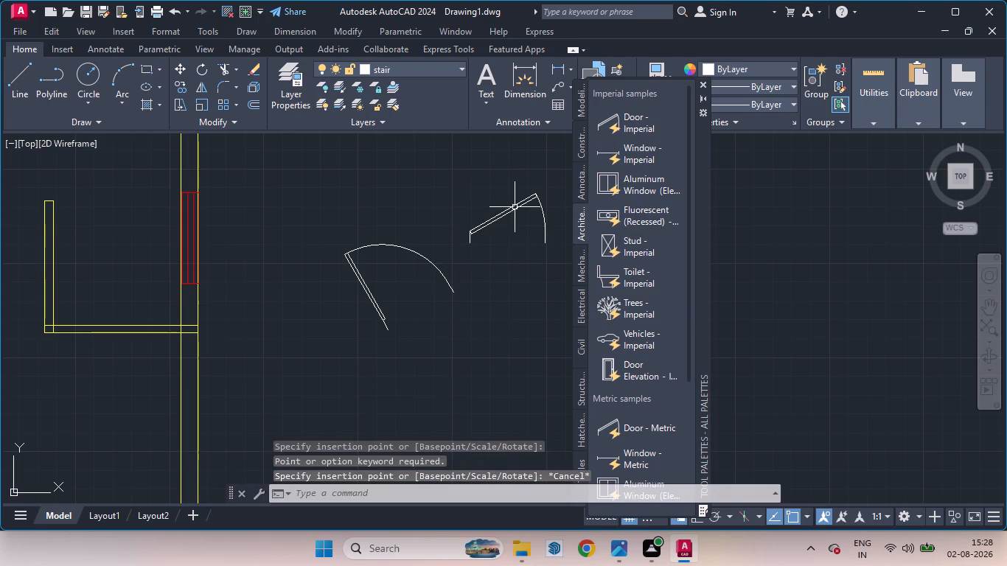
Set the second, unrotated door's opening angle to 90°.
click(508, 208)
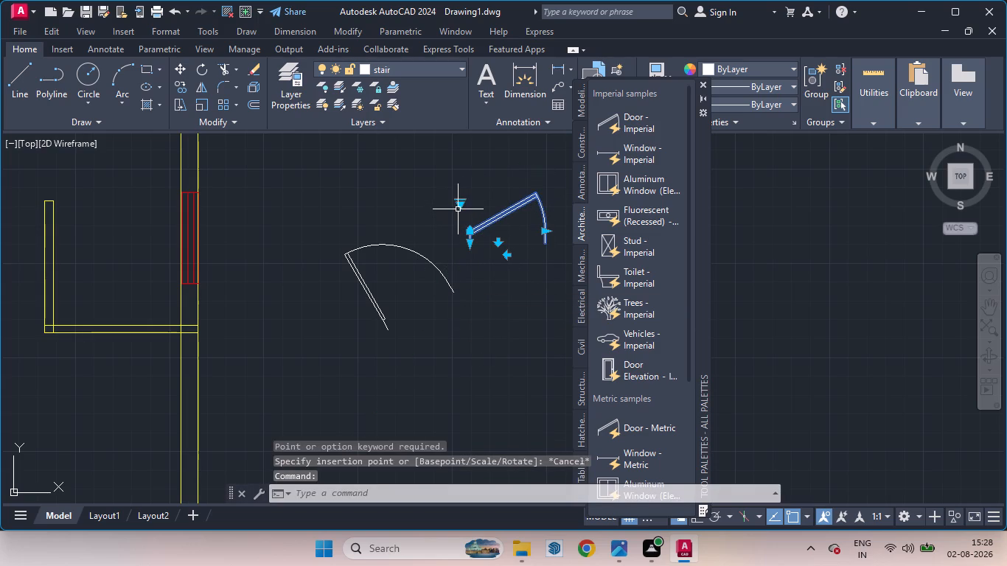
click(459, 206)
click(506, 262)
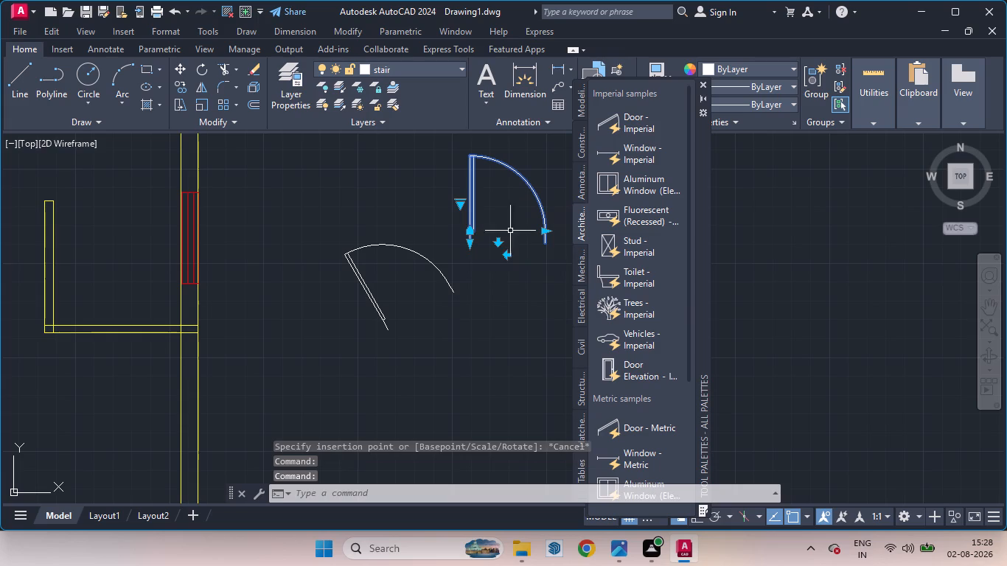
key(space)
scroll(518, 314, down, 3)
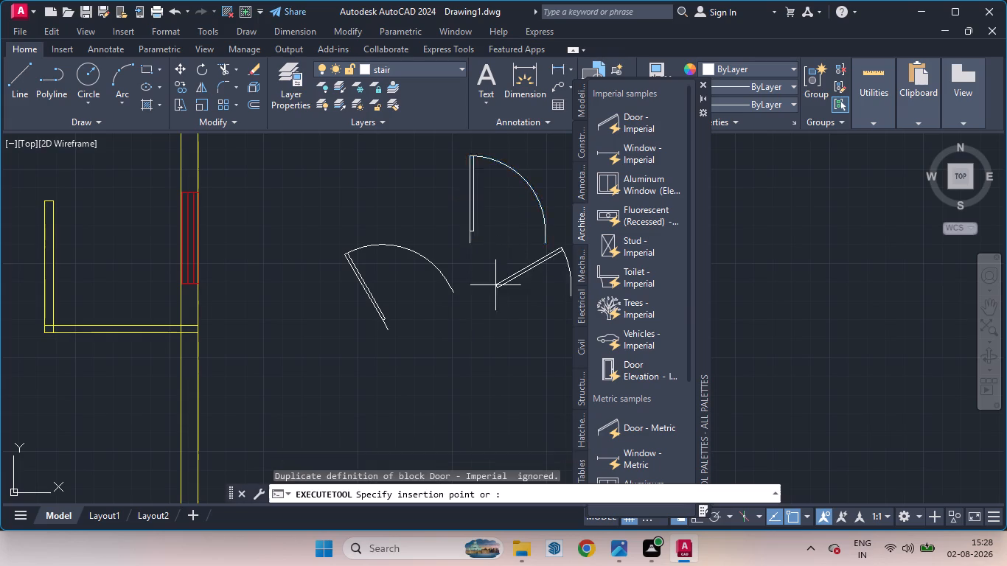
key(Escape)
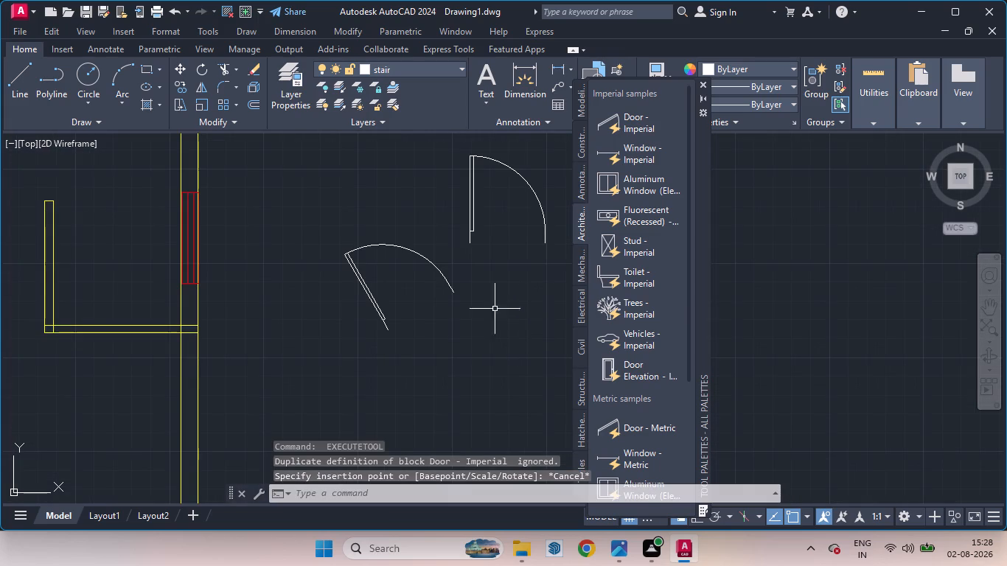
Delete the rotated door from the empty area east of the house.
click(447, 280)
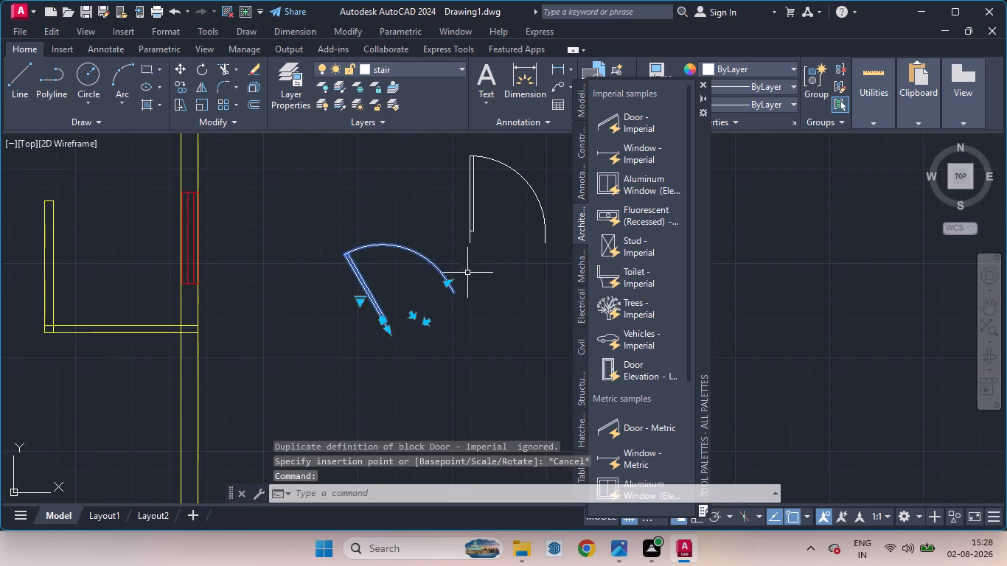
key(Delete)
Move the remaining door by its lower hinge end to the east face of the partition between the two top rooms, near its lower end.
scroll(478, 290, down, 2)
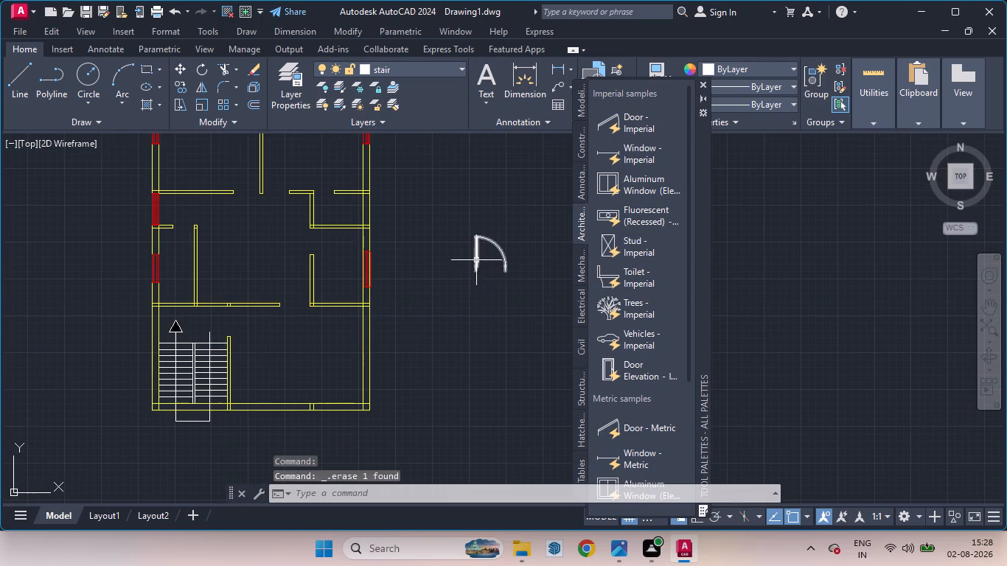
click(476, 271)
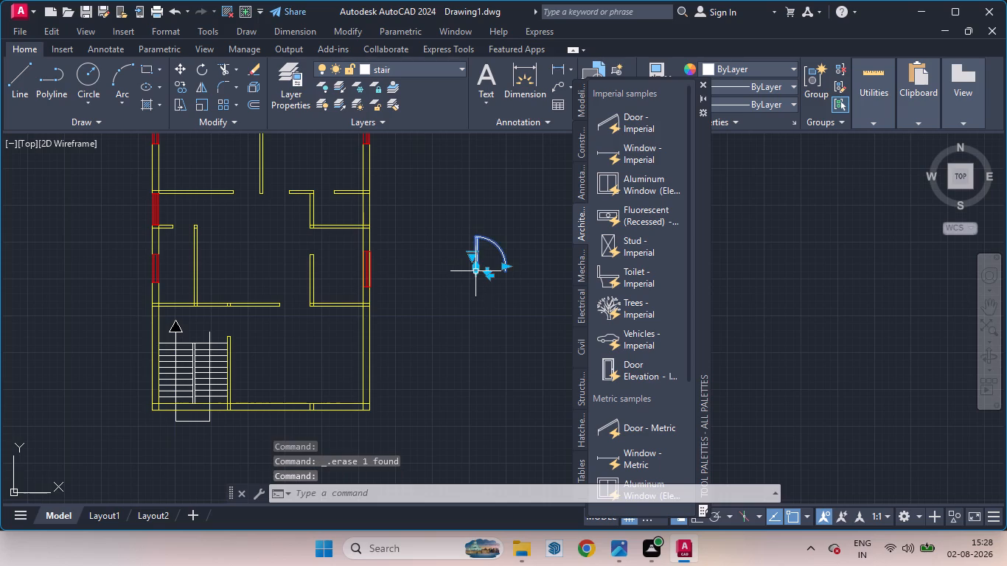
key(m)
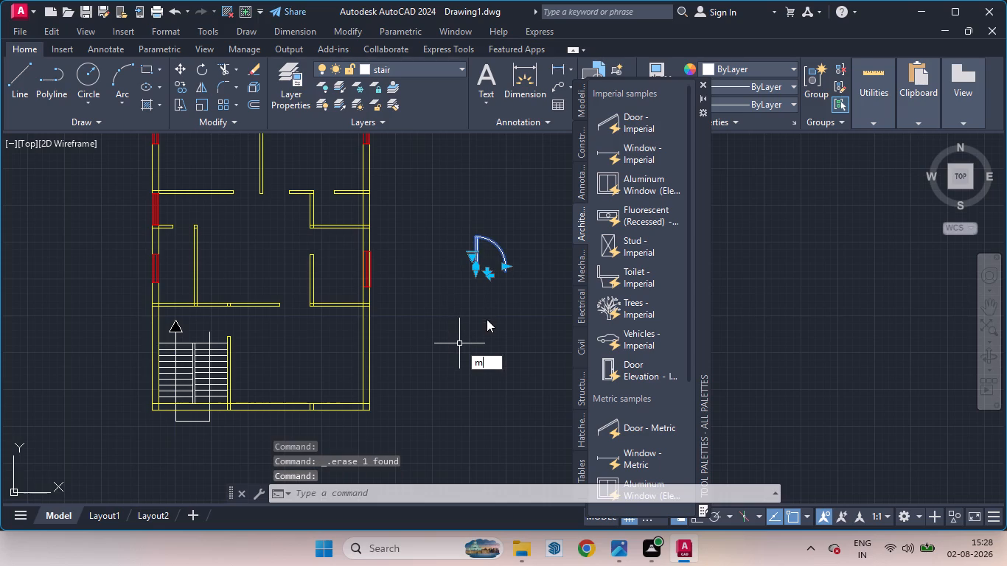
key(Return)
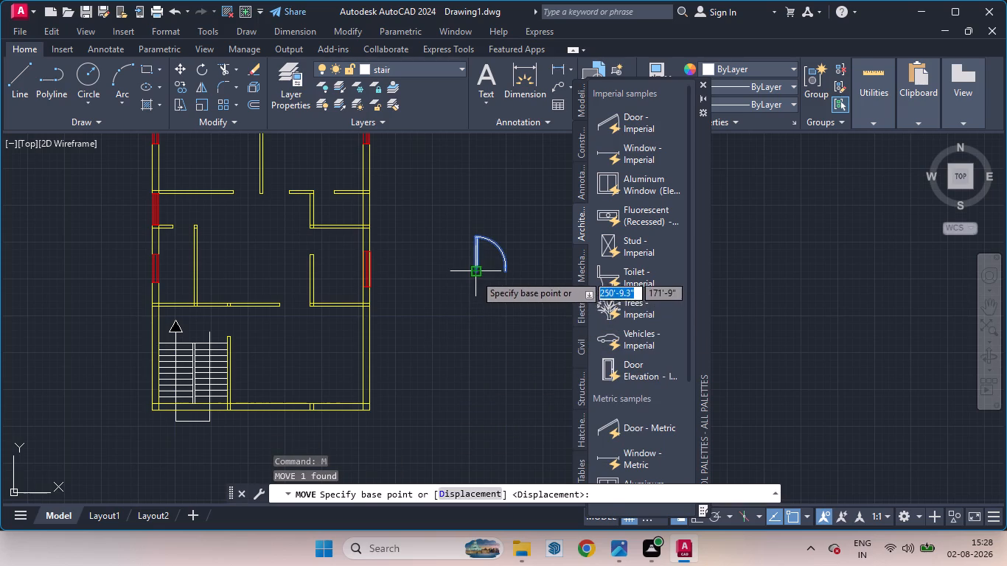
click(475, 274)
scroll(260, 179, up, 3)
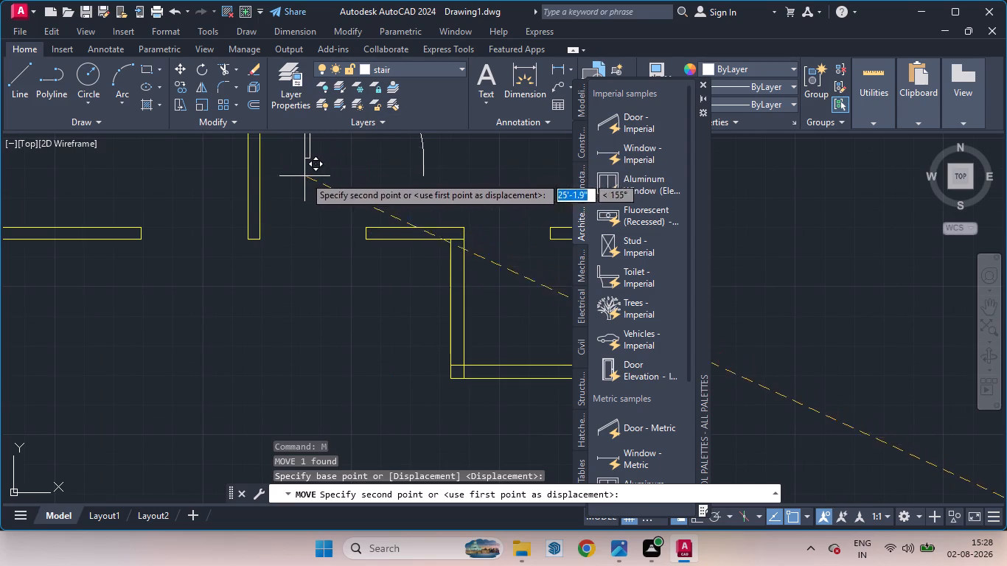
scroll(258, 241, up, 3)
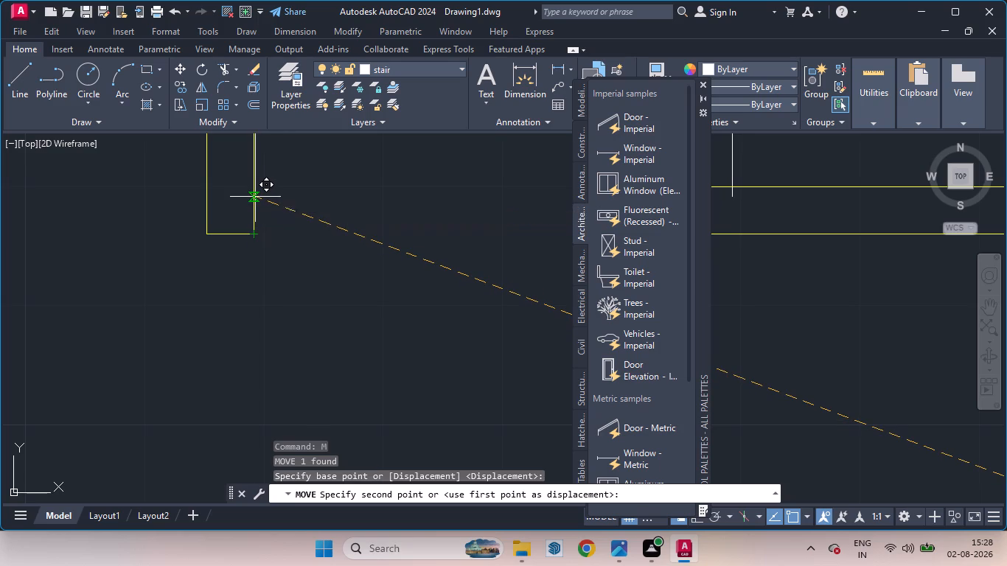
click(253, 192)
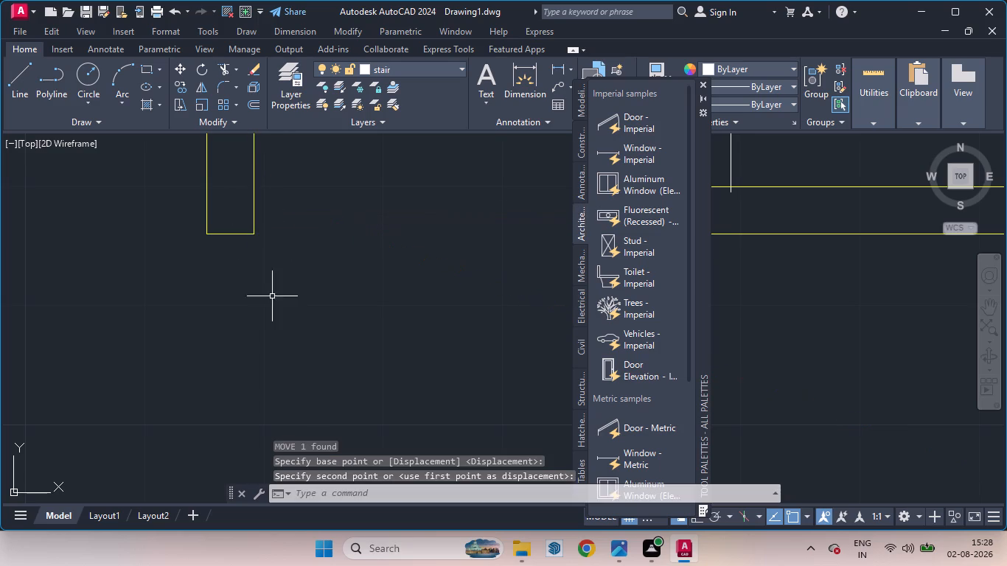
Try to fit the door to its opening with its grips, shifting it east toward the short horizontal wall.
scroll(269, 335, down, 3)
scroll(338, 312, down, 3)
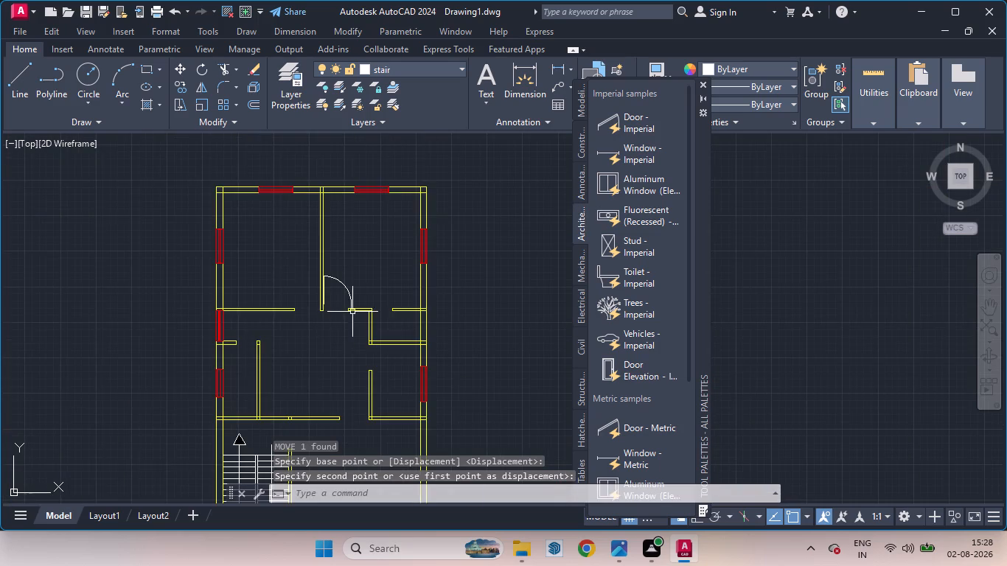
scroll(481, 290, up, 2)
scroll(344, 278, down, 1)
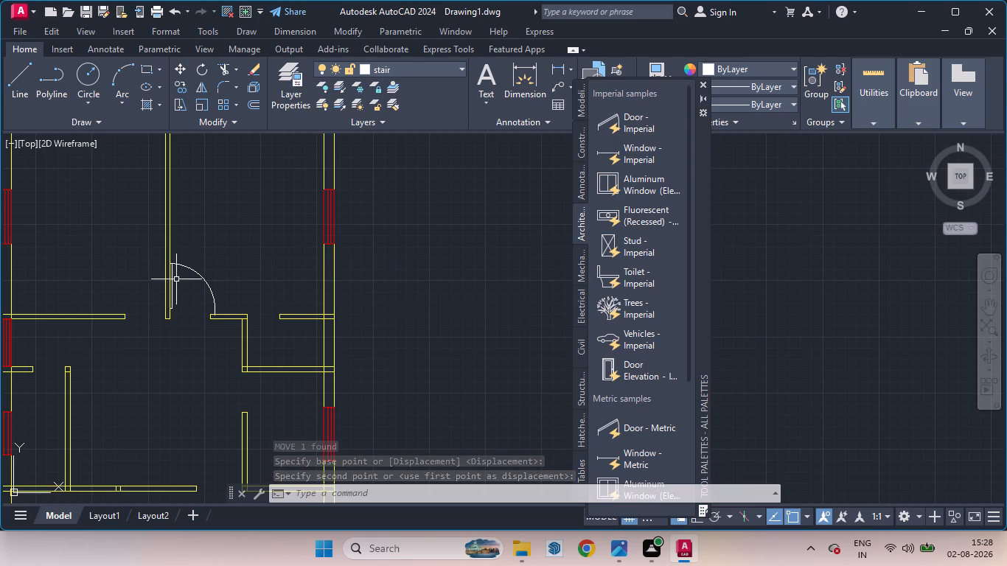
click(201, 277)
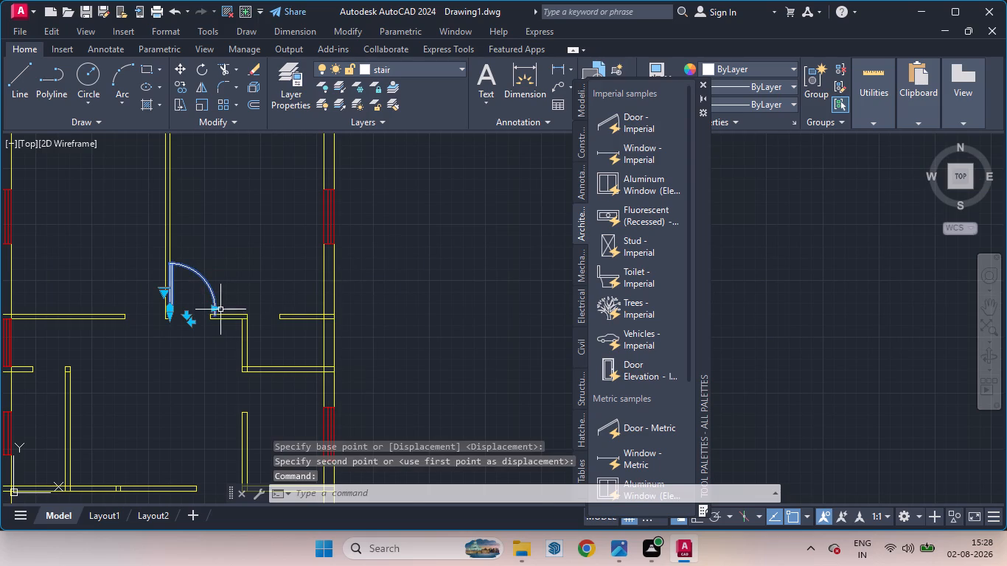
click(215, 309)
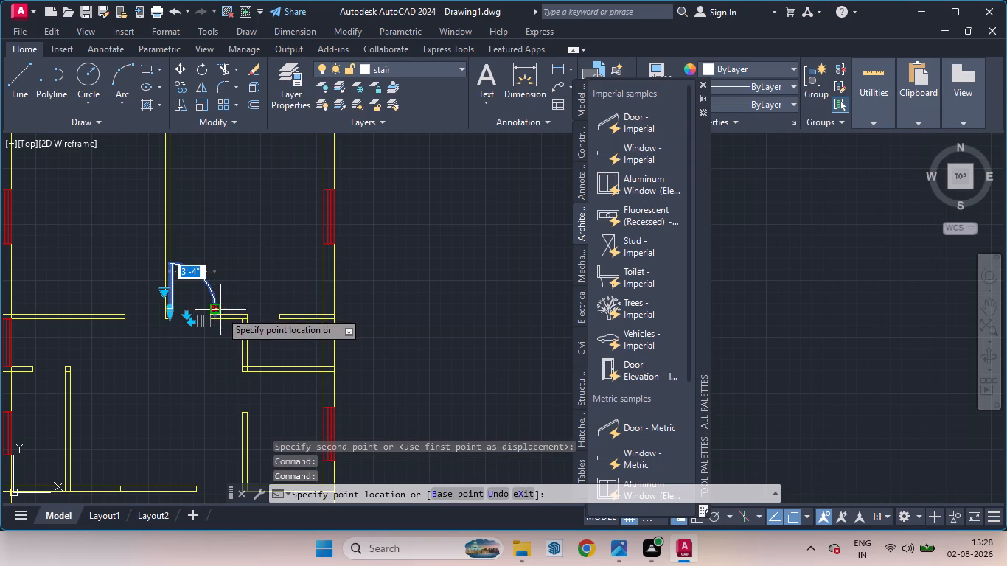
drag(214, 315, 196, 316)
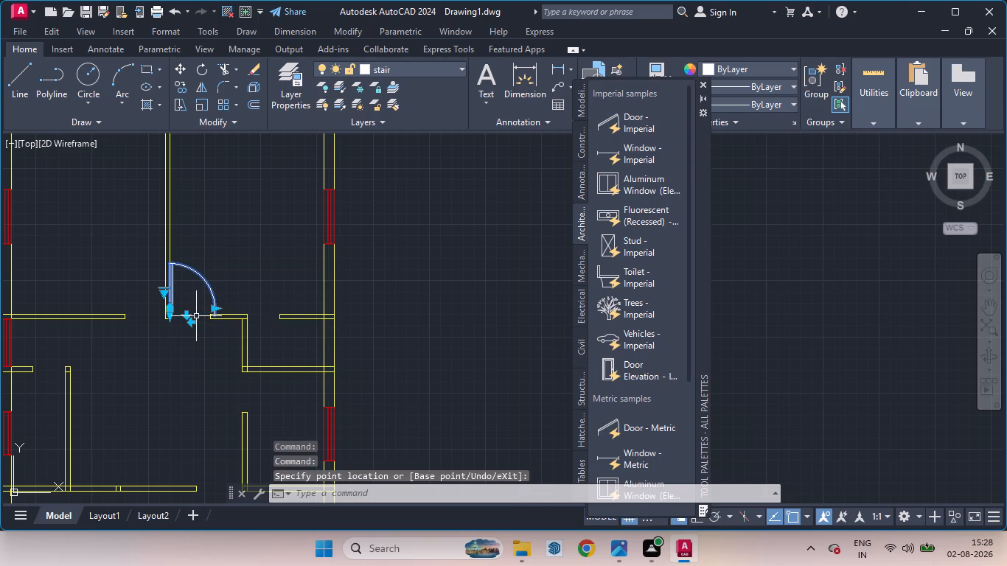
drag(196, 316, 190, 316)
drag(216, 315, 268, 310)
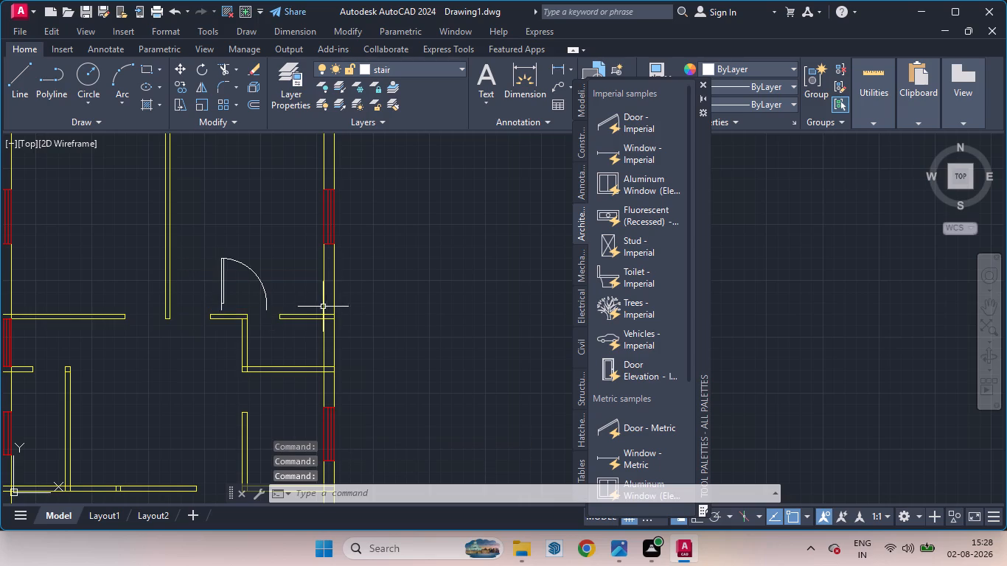
Move the door back against the partition's east face, with its jamb ends level with the short wall's upper edge.
click(223, 307)
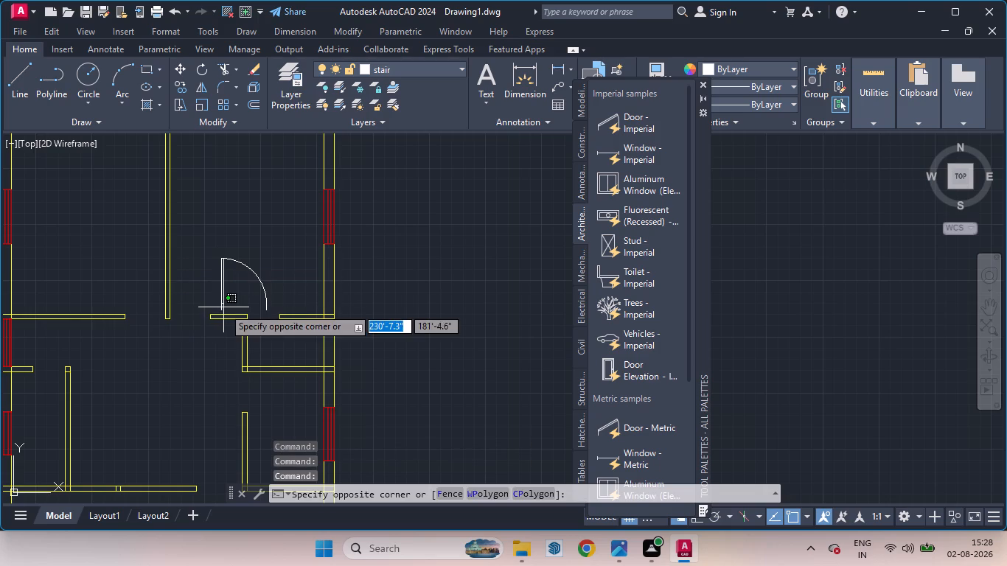
click(221, 307)
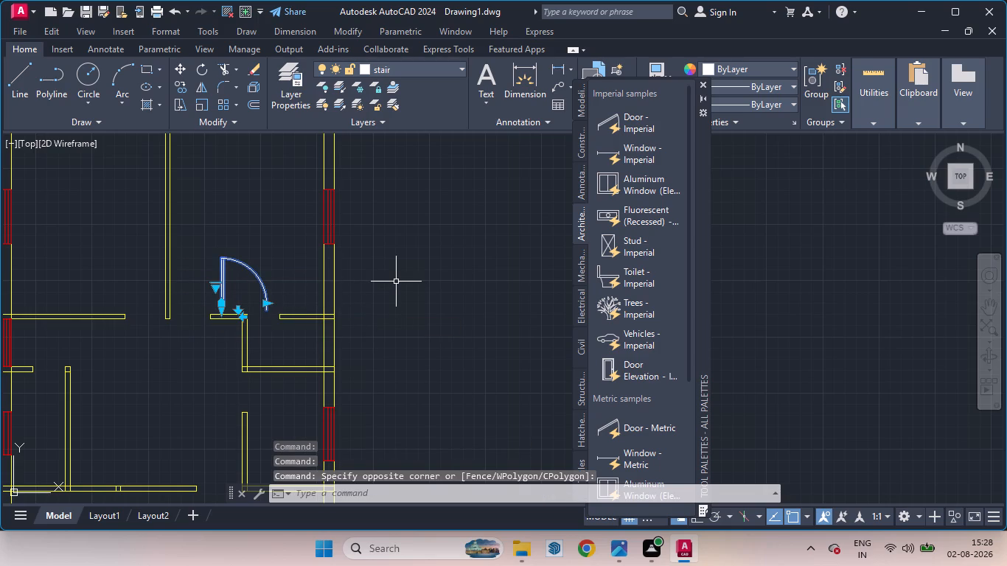
key(m)
key(Return)
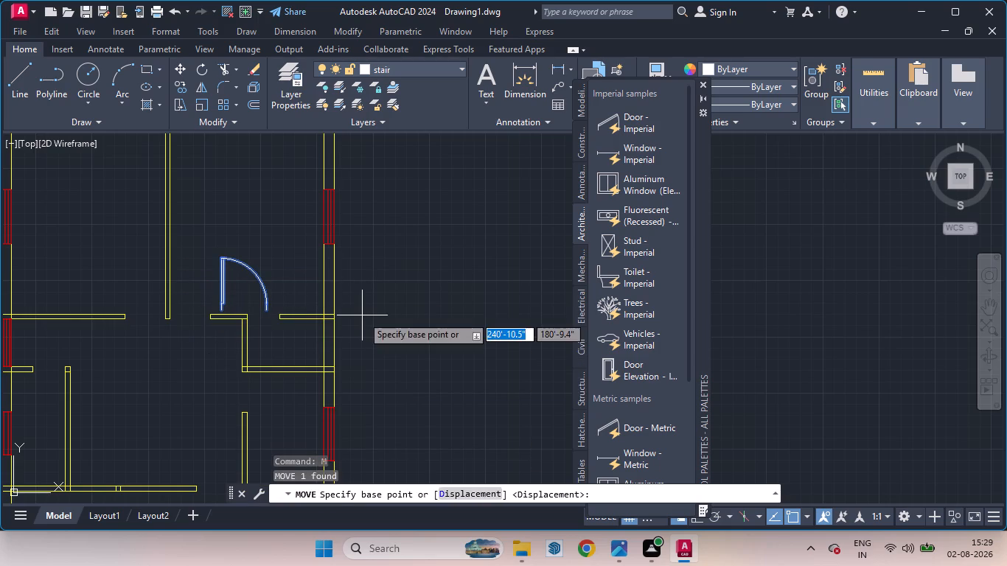
click(223, 314)
scroll(175, 324, up, 4)
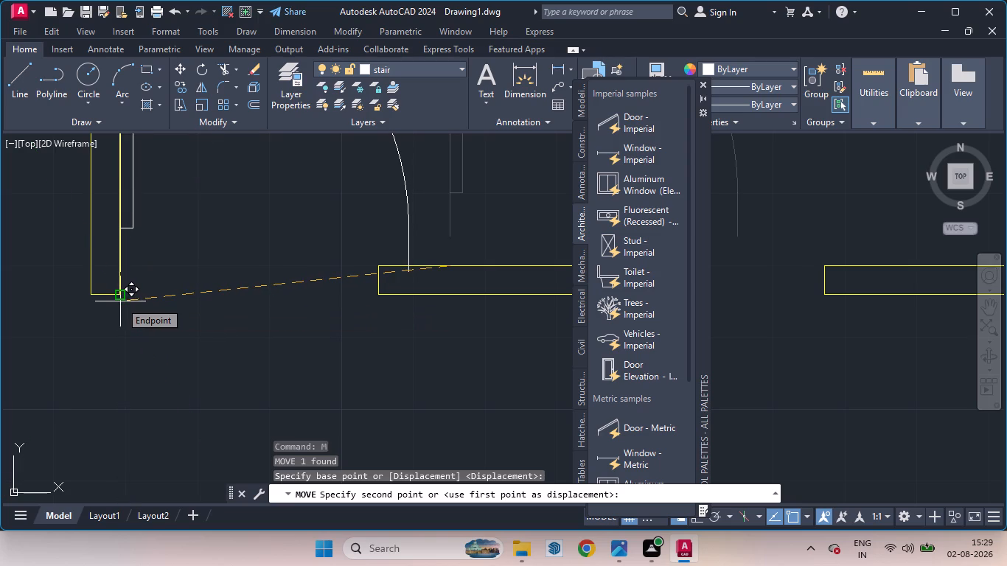
click(120, 301)
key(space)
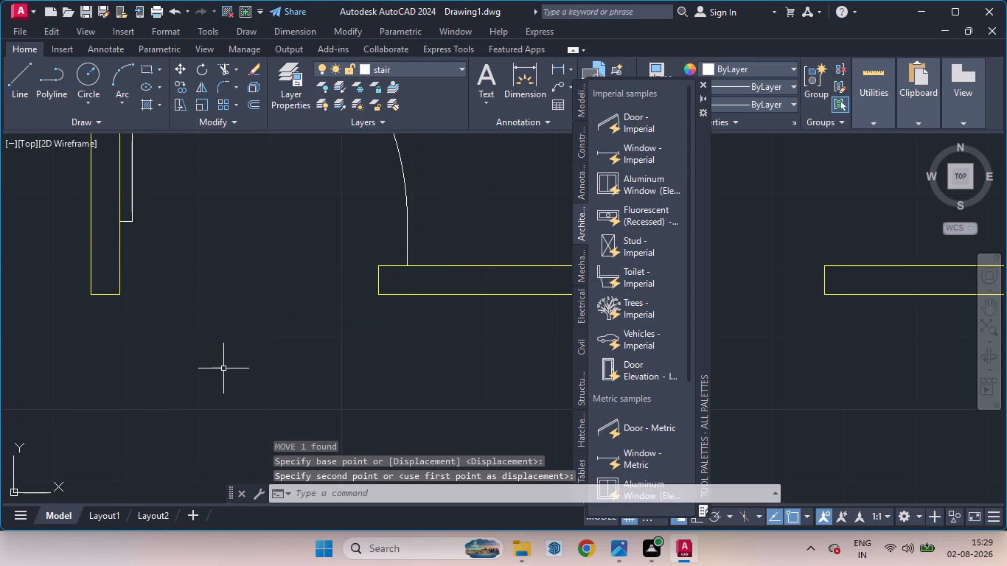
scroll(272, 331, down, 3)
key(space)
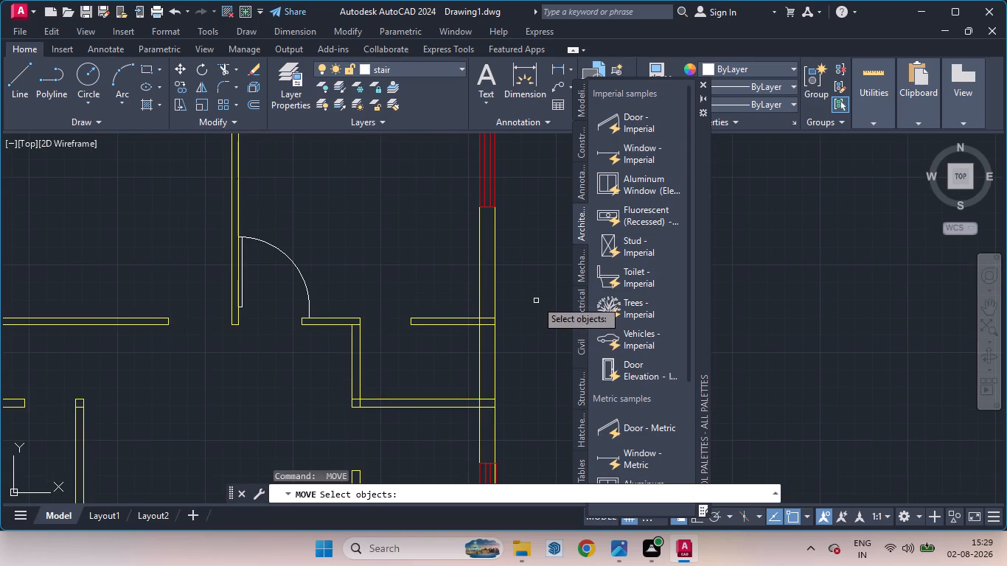
Move the door about 2" east along the short wall's upper edge, using the lower end of its swing side as base point.
scroll(230, 238, up, 3)
scroll(279, 221, down, 3)
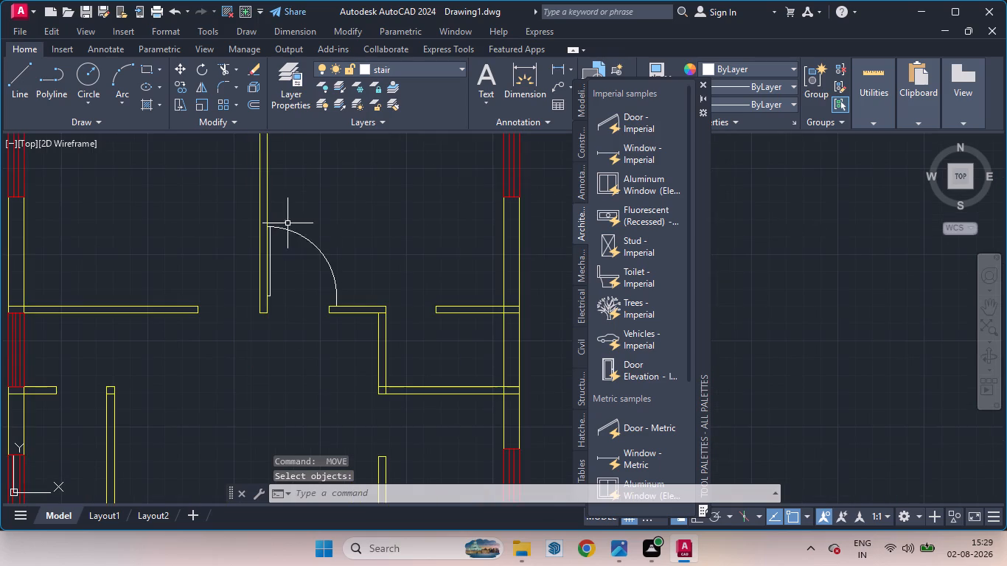
scroll(299, 211, up, 2)
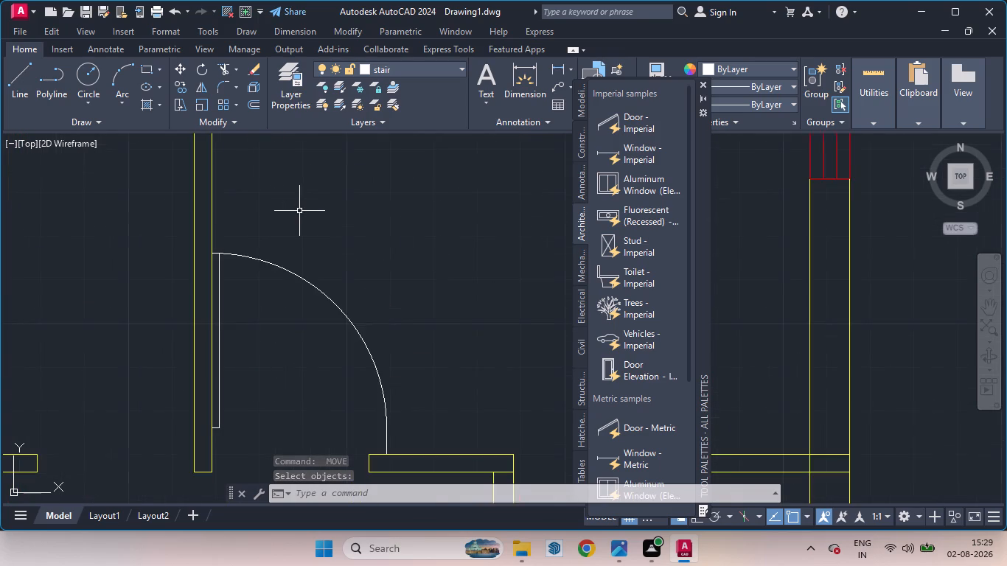
scroll(299, 211, down, 1)
scroll(310, 248, up, 1)
click(323, 277)
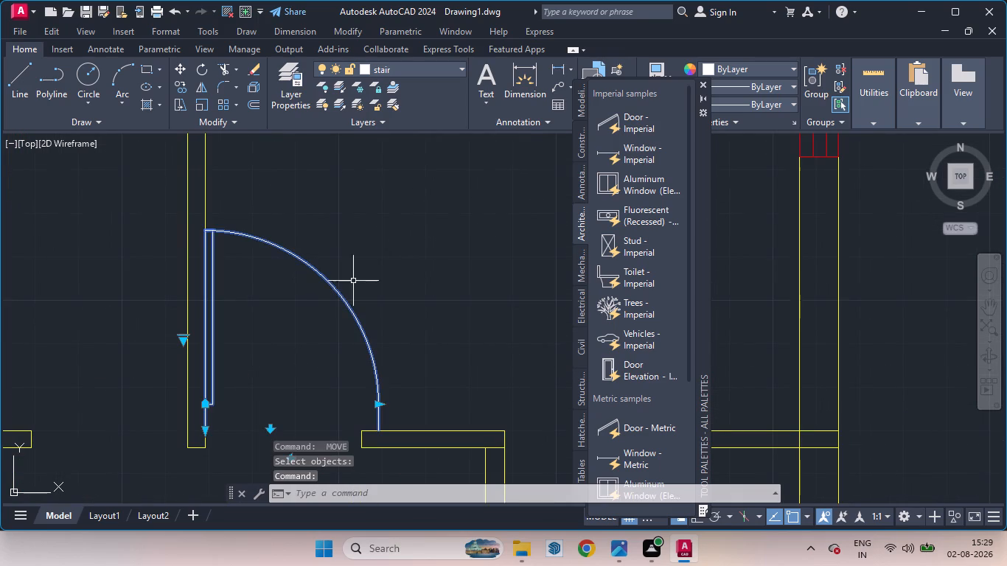
key(m)
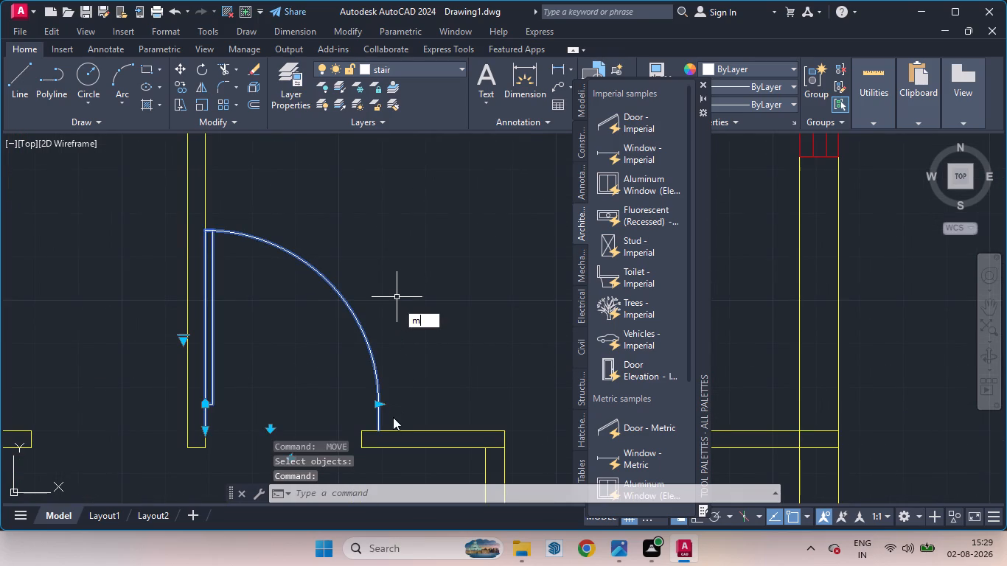
key(Return)
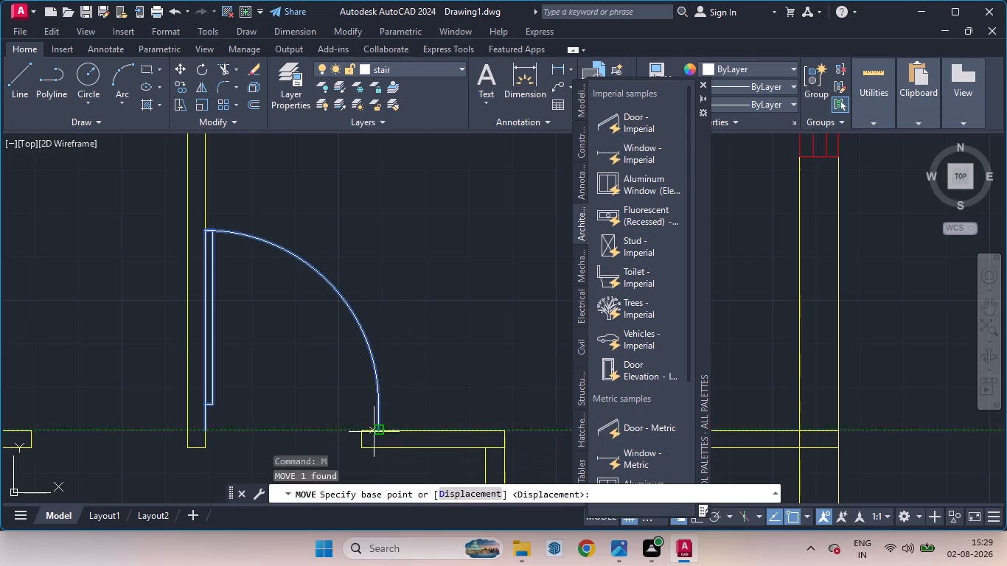
click(382, 430)
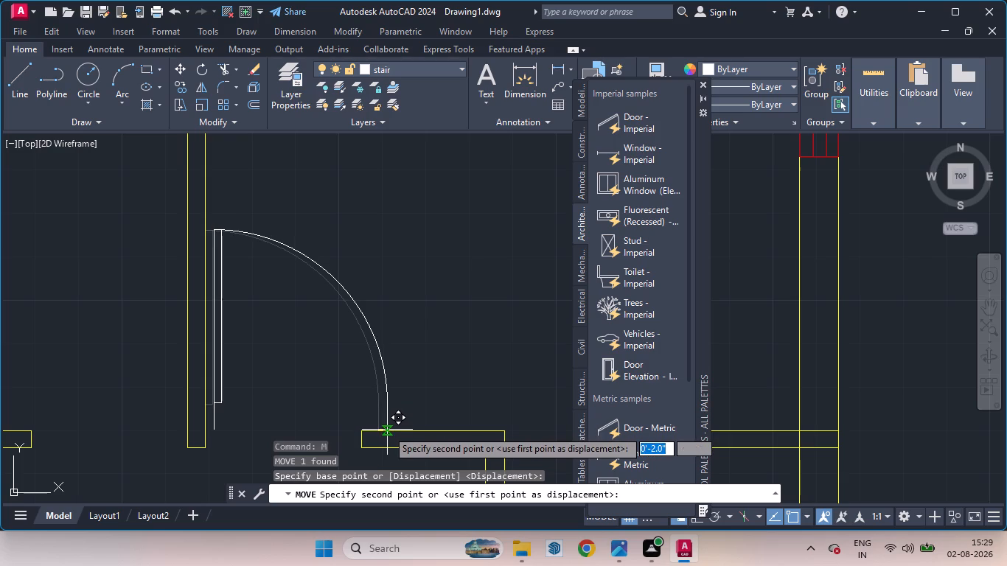
click(387, 431)
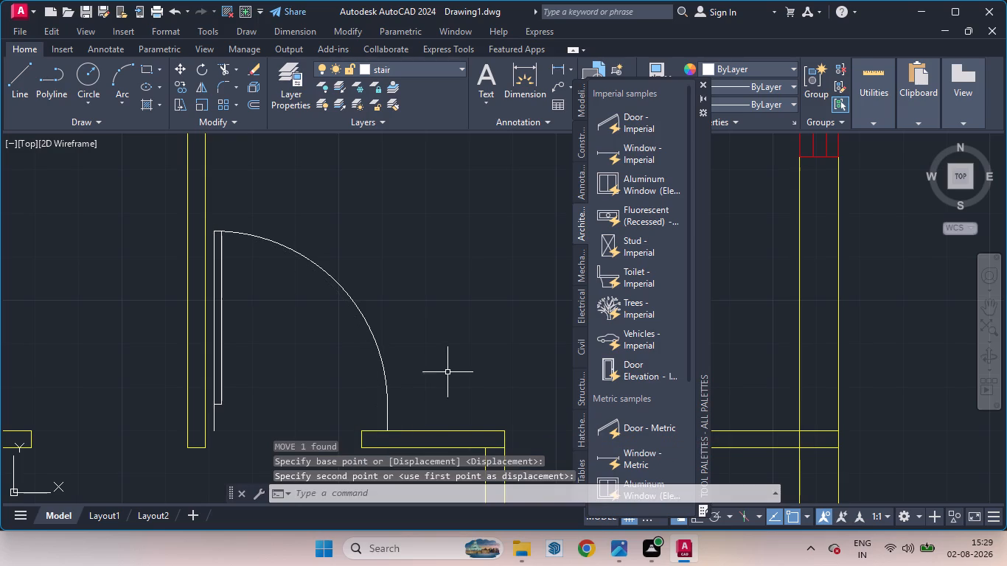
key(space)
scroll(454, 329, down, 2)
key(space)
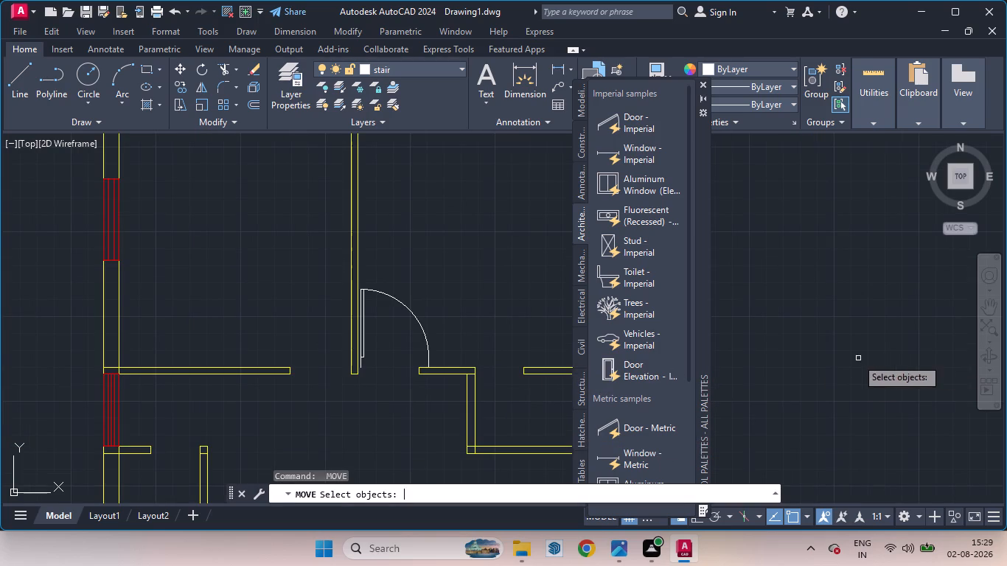
Scale the door by about 0.8 from its lower hinge end so its swing side meets the short horizontal wall's west end.
scroll(413, 335, up, 3)
click(446, 347)
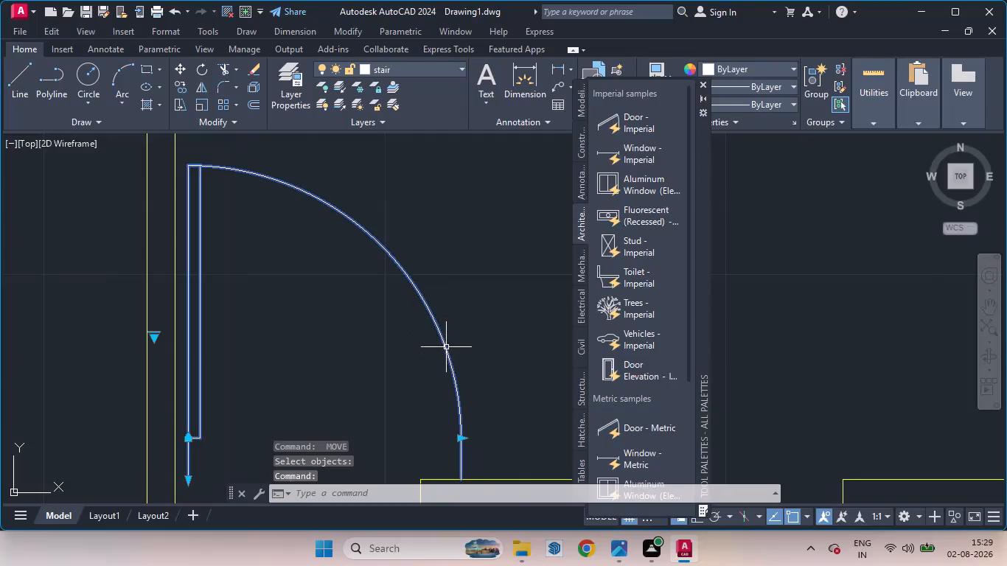
scroll(458, 336, down, 4)
scroll(435, 374, up, 3)
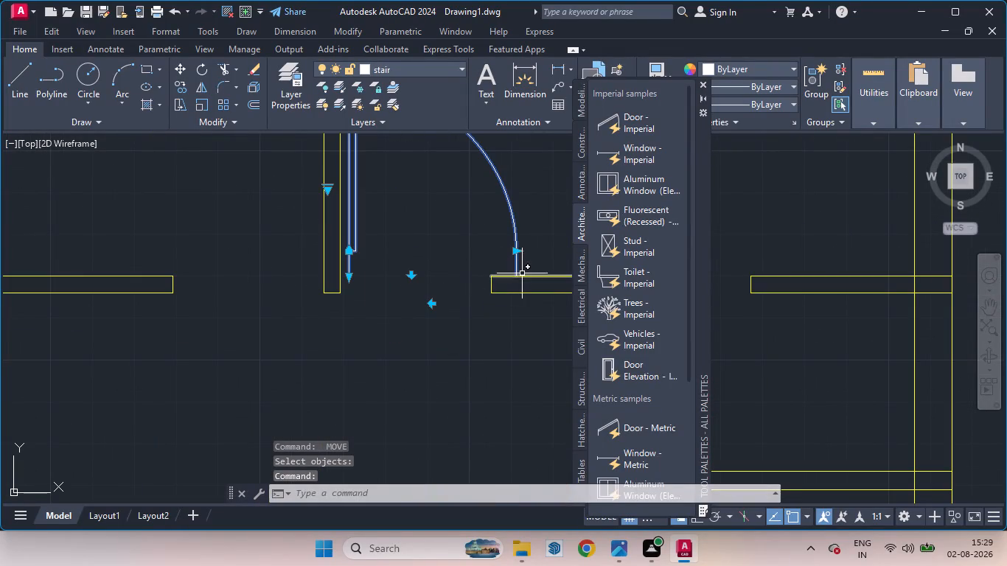
key(s)
key(c)
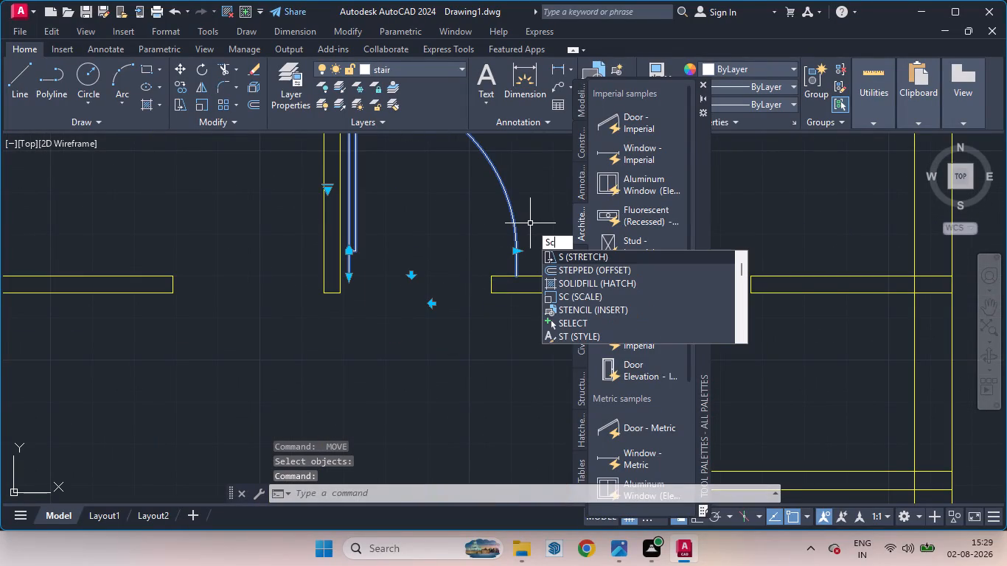
key(Return)
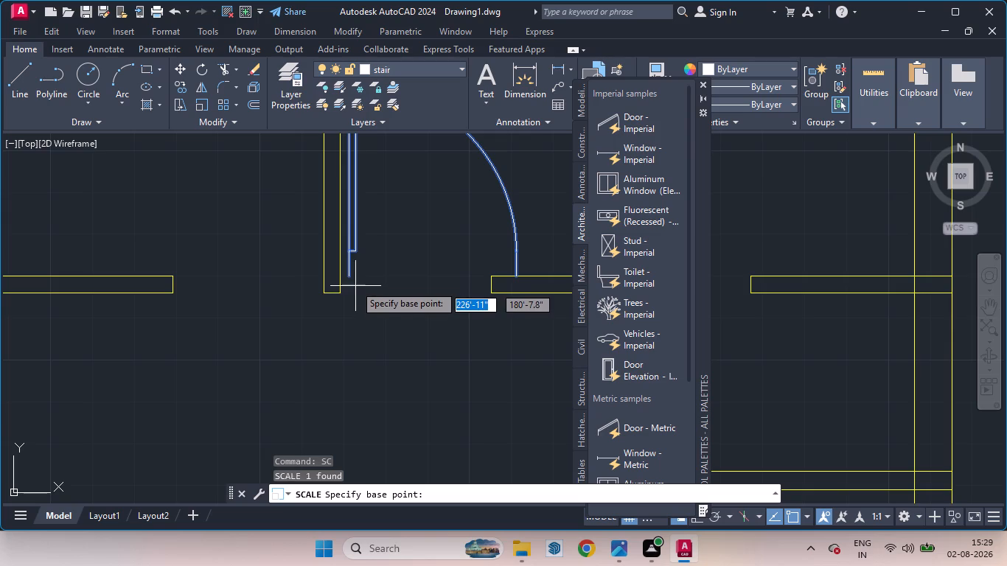
click(349, 282)
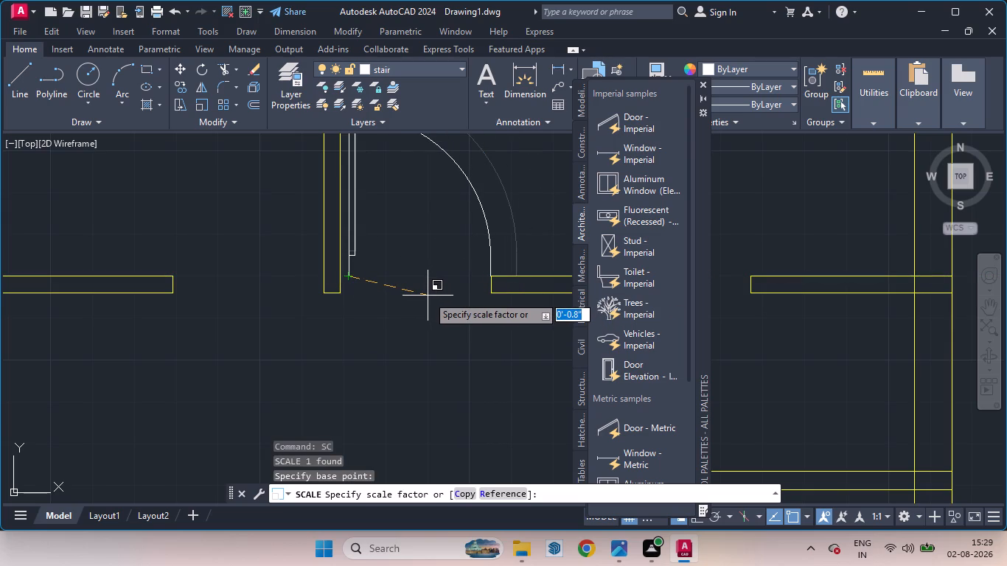
click(428, 296)
scroll(428, 304, down, 1)
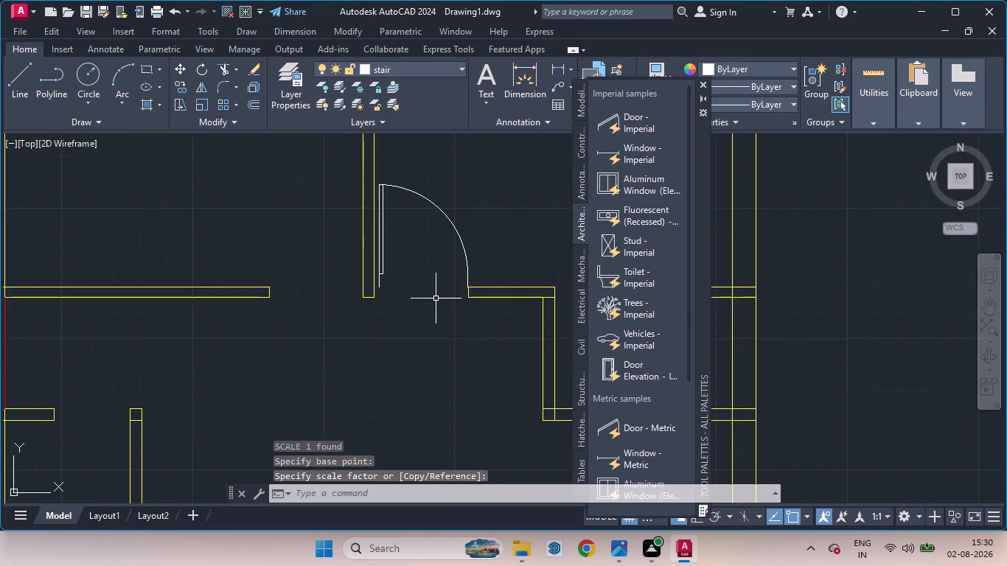
Draw a horizontal line from the door's lower hinge end west across the partition, ending just past its west face.
key(l)
key(Return)
scroll(378, 294, up, 1)
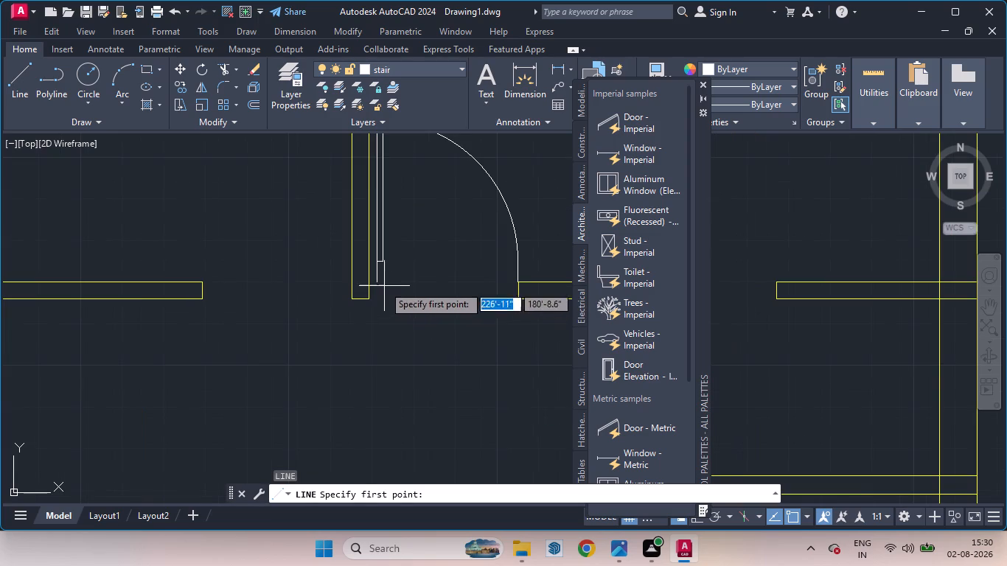
click(379, 281)
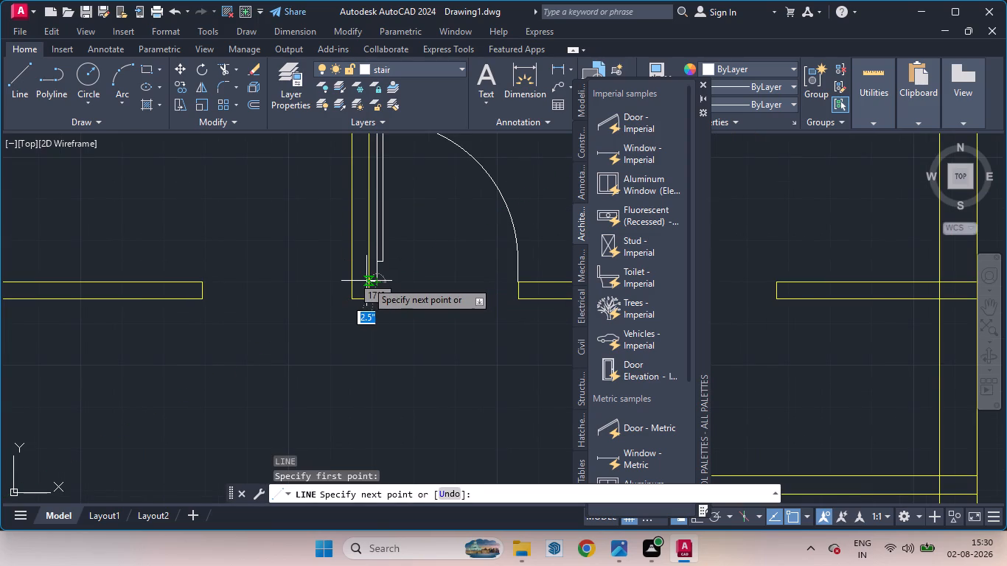
click(366, 281)
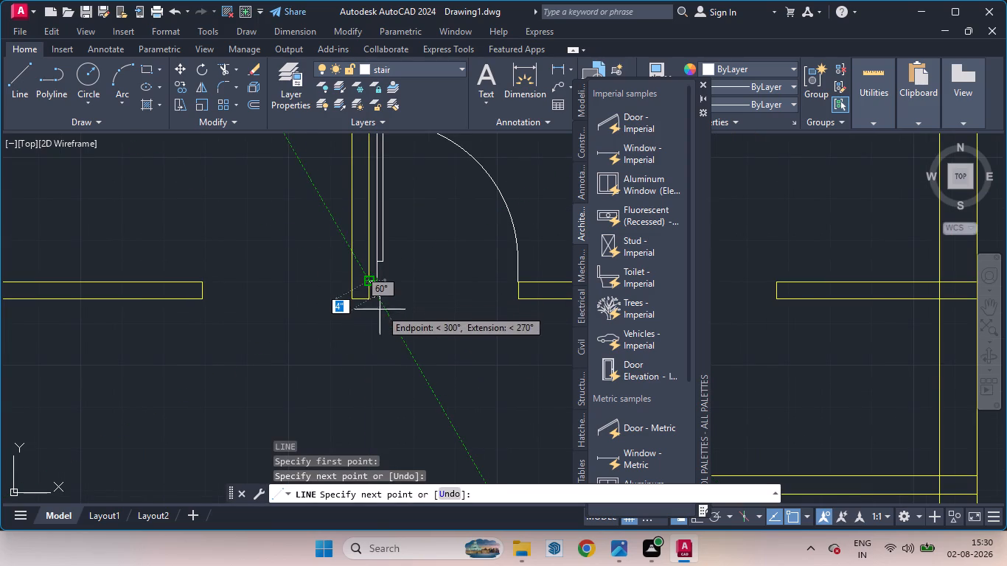
key(ctrl+z)
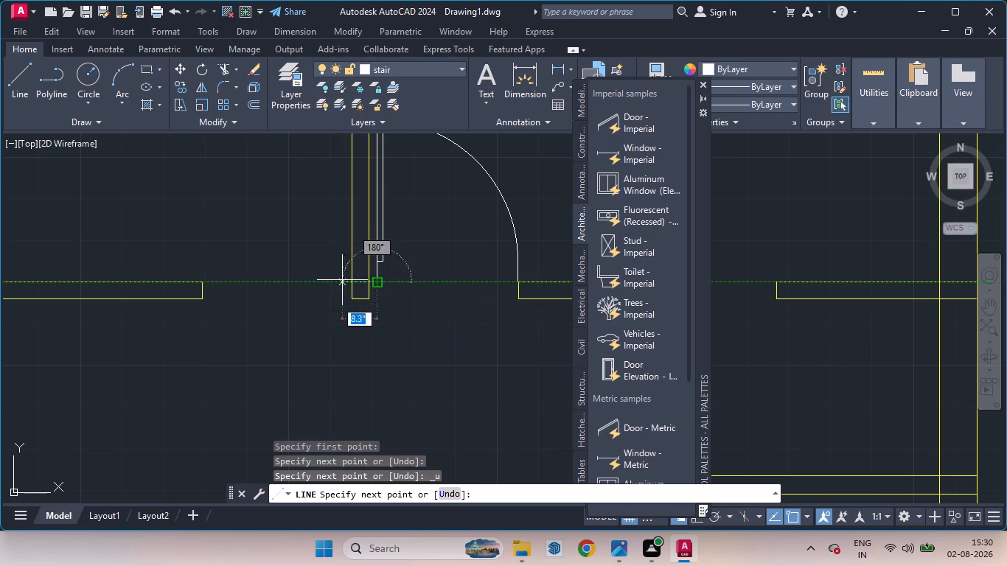
click(319, 281)
key(space)
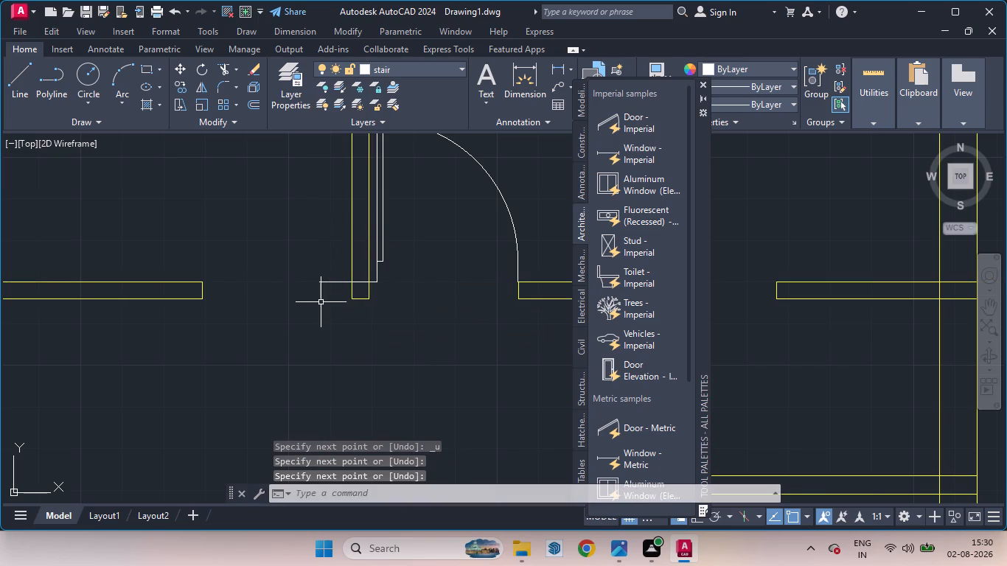
Trim the new line inside the partition and beyond its west face, keeping only the piece between door and partition.
text(tr)
key(Return)
key(Return)
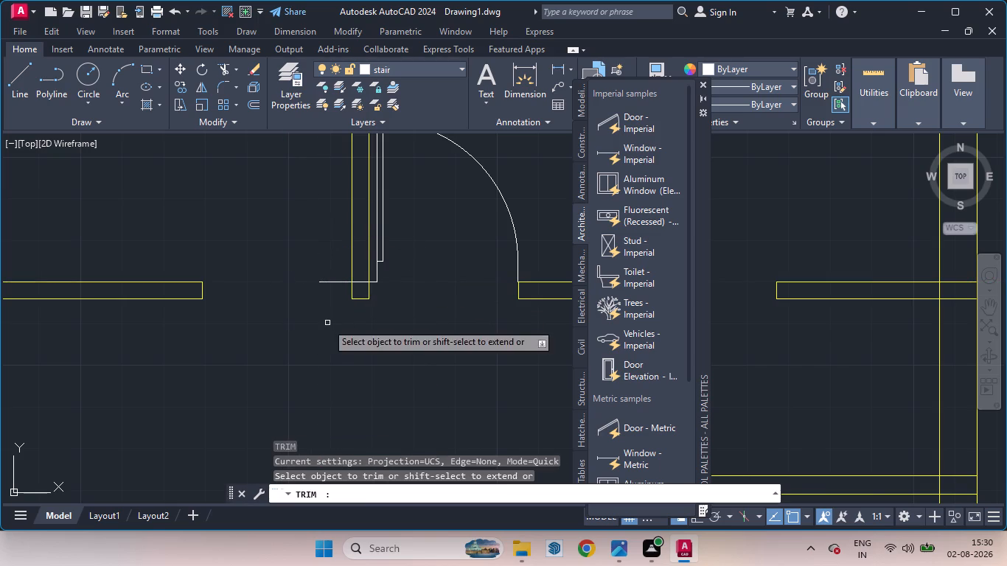
click(360, 282)
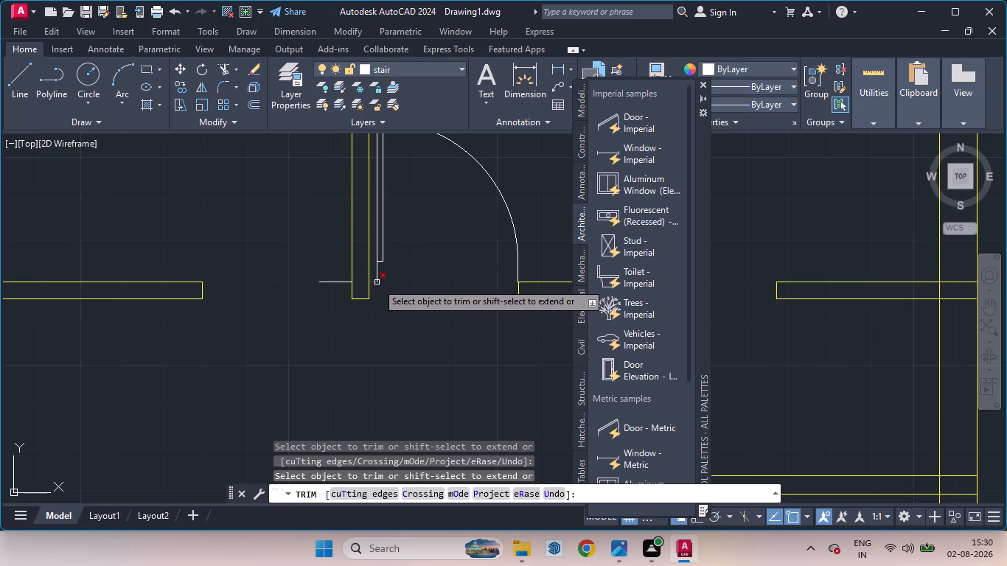
click(345, 284)
scroll(439, 325, down, 1)
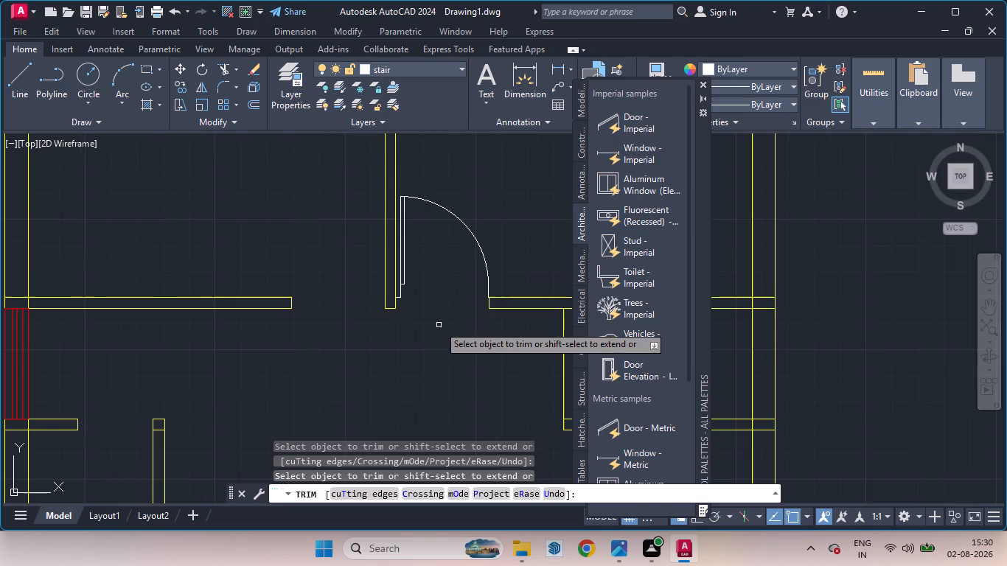
scroll(384, 293, down, 3)
key(space)
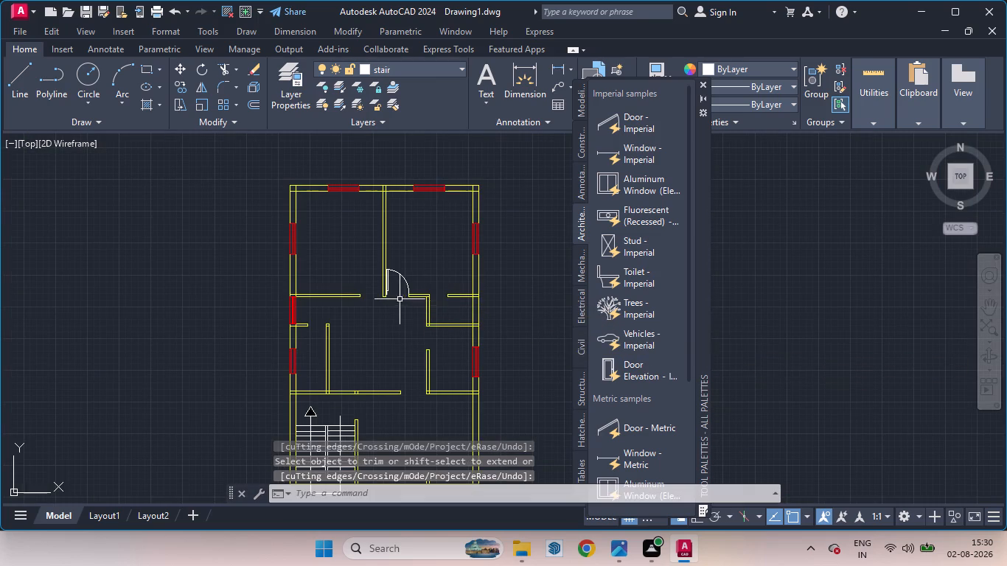
Mirror the door west across its vertical hinge-side line, keeping the original door.
scroll(401, 281, up, 2)
scroll(404, 274, down, 1)
scroll(403, 274, up, 2)
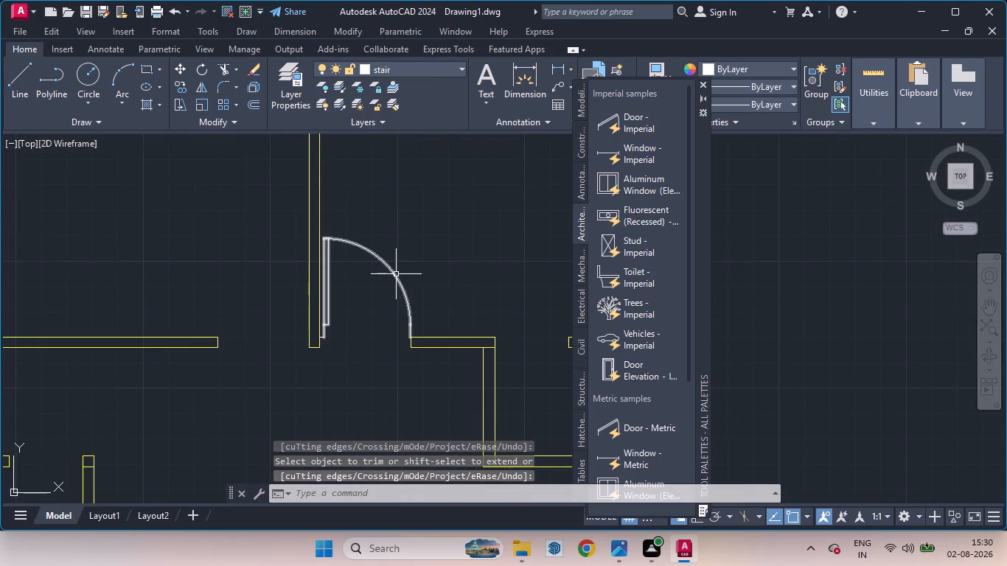
click(396, 274)
key(m)
key(i)
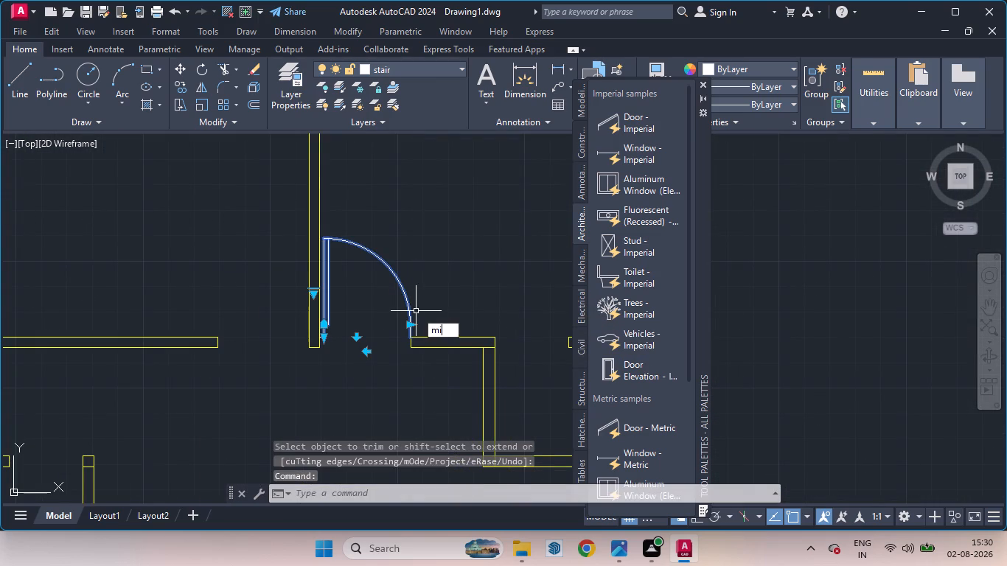
key(Return)
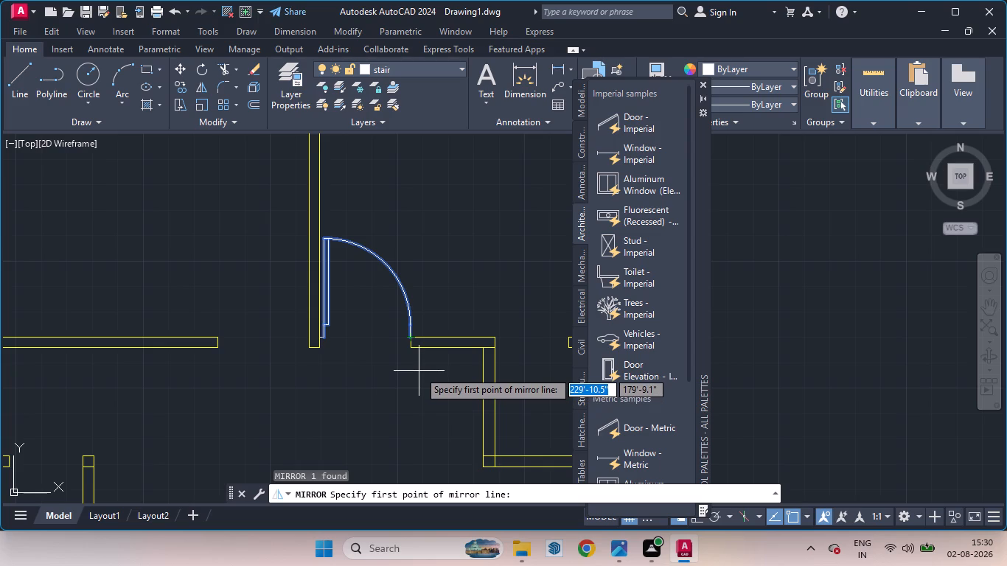
click(325, 341)
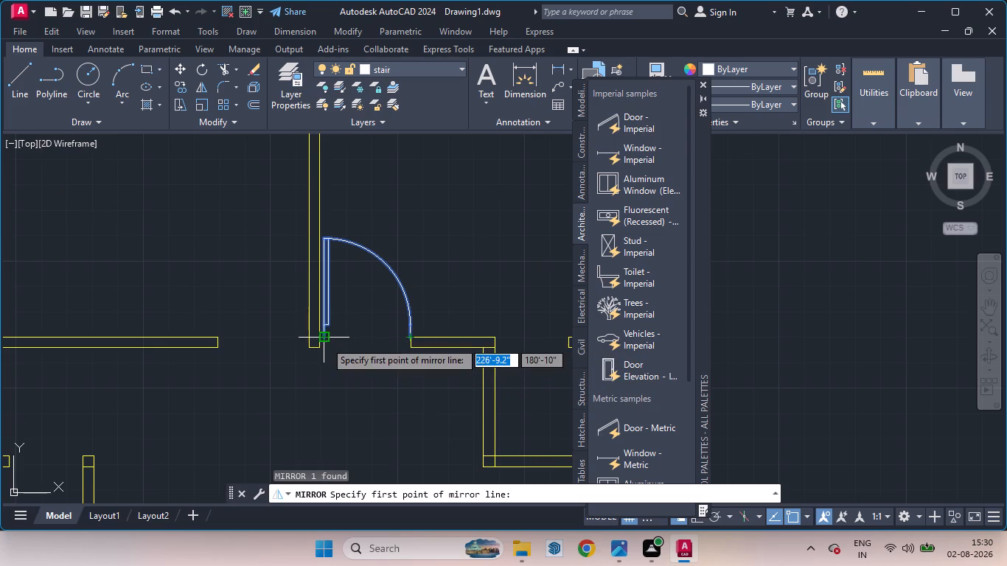
click(324, 301)
drag(361, 354, 324, 301)
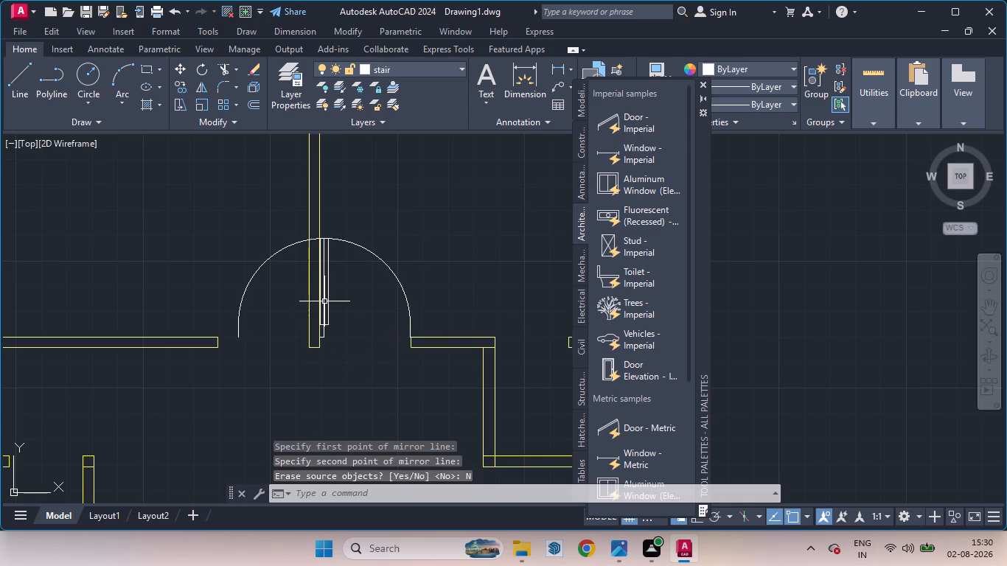
Move the mirrored door west by its lower swing end to the upper corner at the west horizontal wall's east end.
click(267, 259)
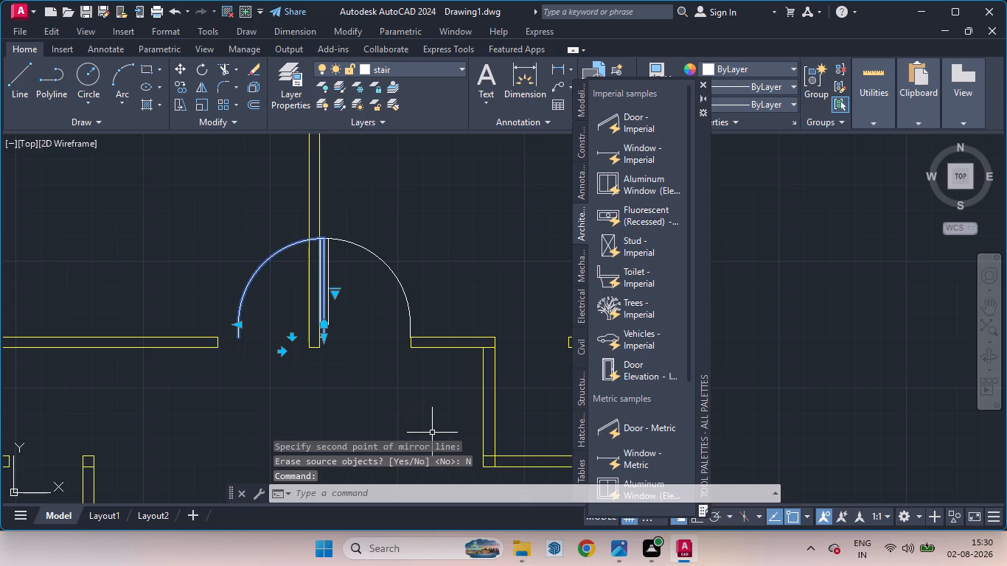
key(m)
key(Return)
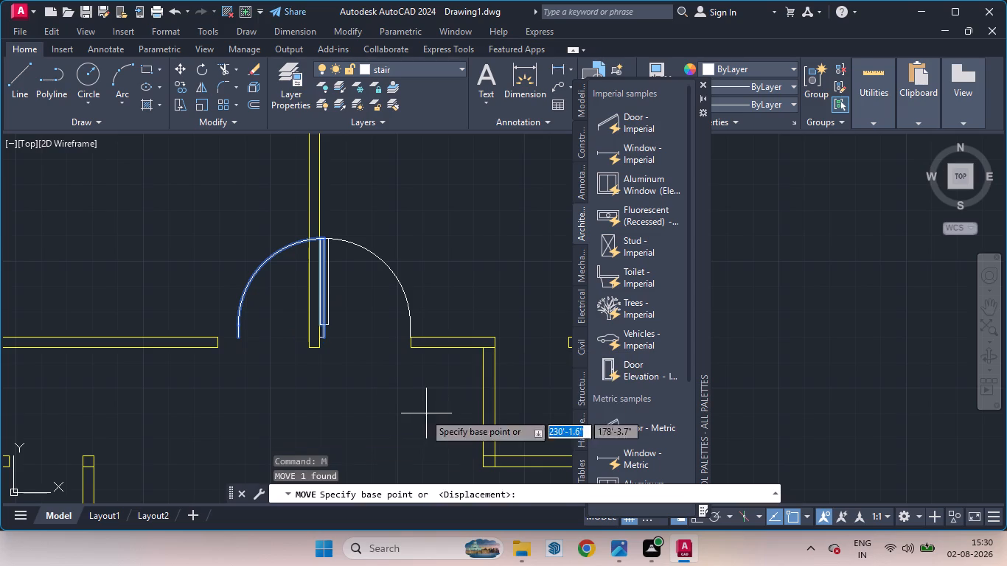
drag(231, 340, 229, 340)
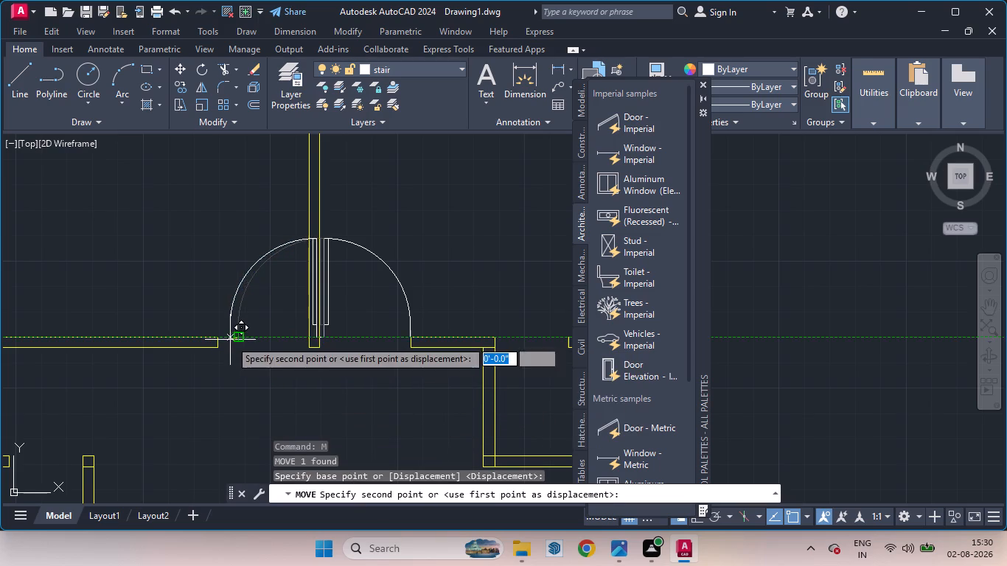
drag(229, 340, 222, 340)
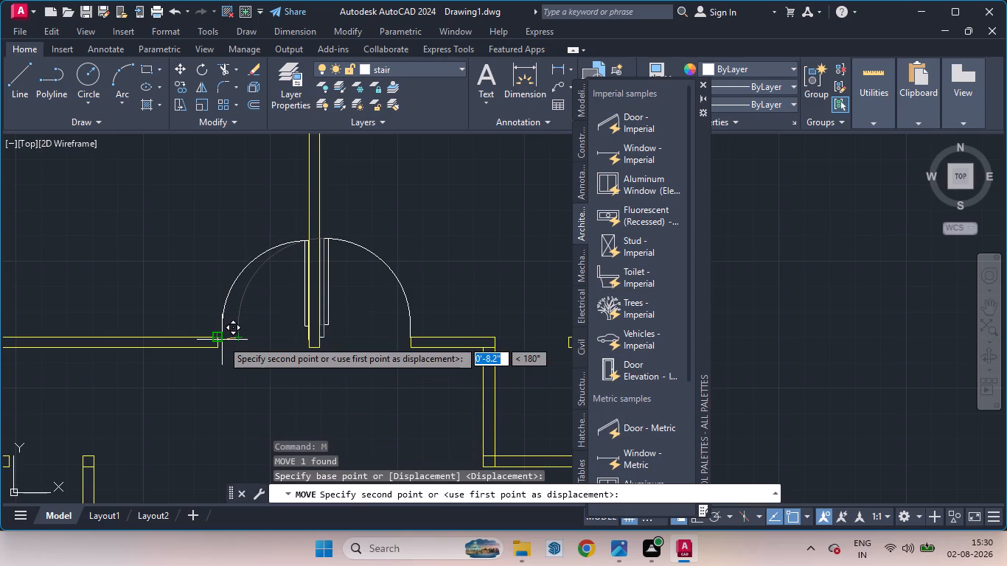
drag(222, 340, 220, 340)
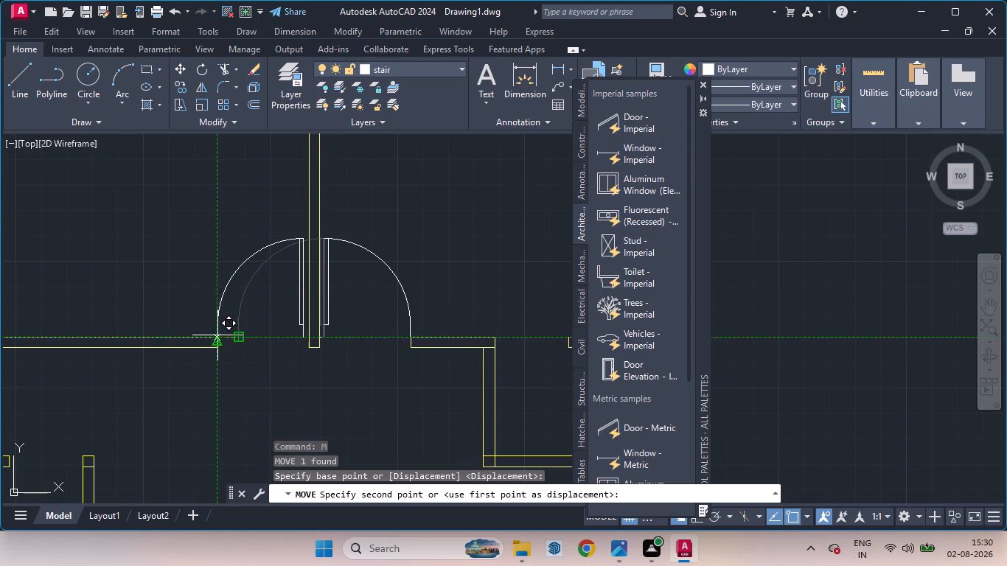
click(218, 335)
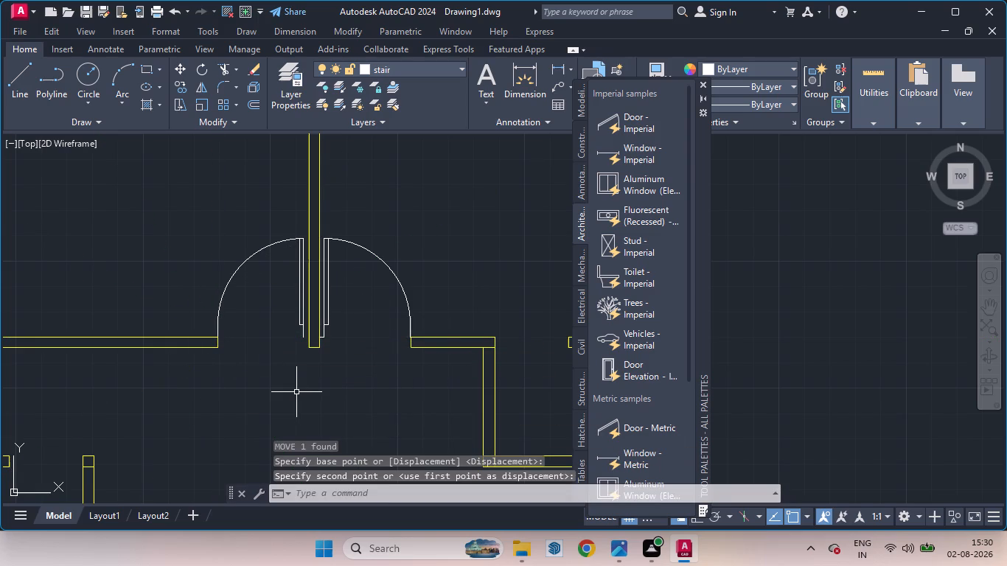
Draw a horizontal line about 6" long from the mirrored door's lower hinge end to the partition's east face.
key(l)
key(Return)
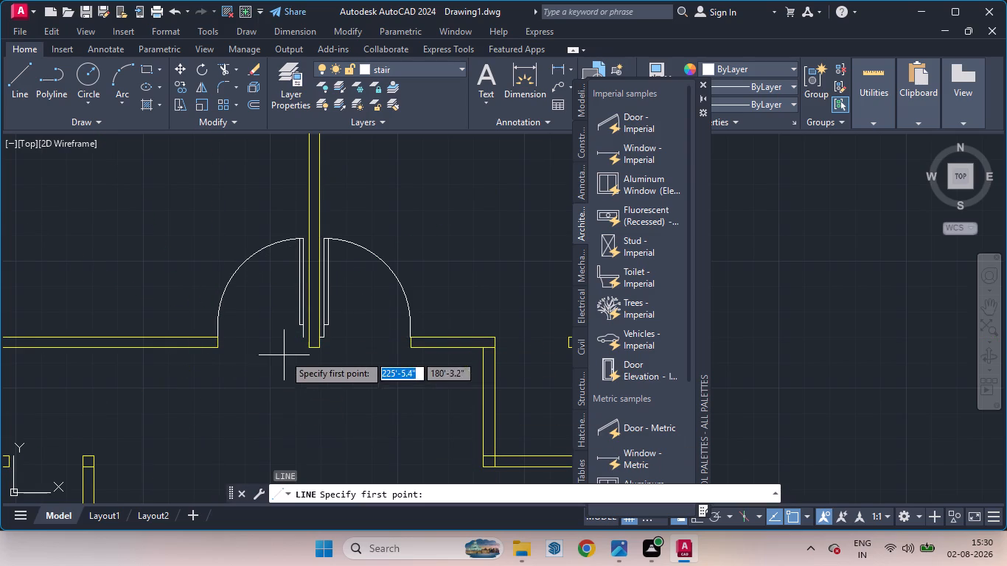
scroll(282, 346, up, 2)
click(332, 330)
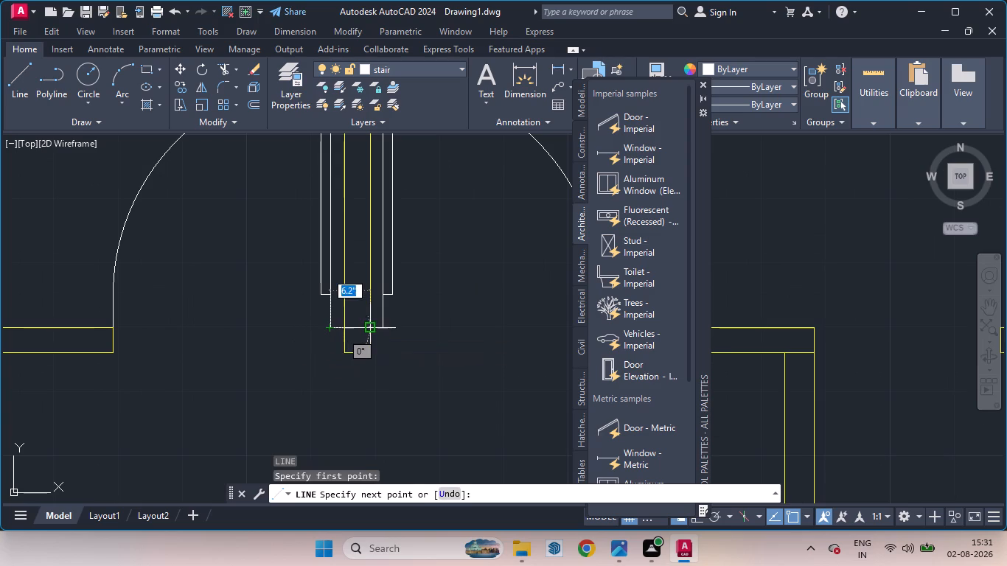
click(374, 329)
key(space)
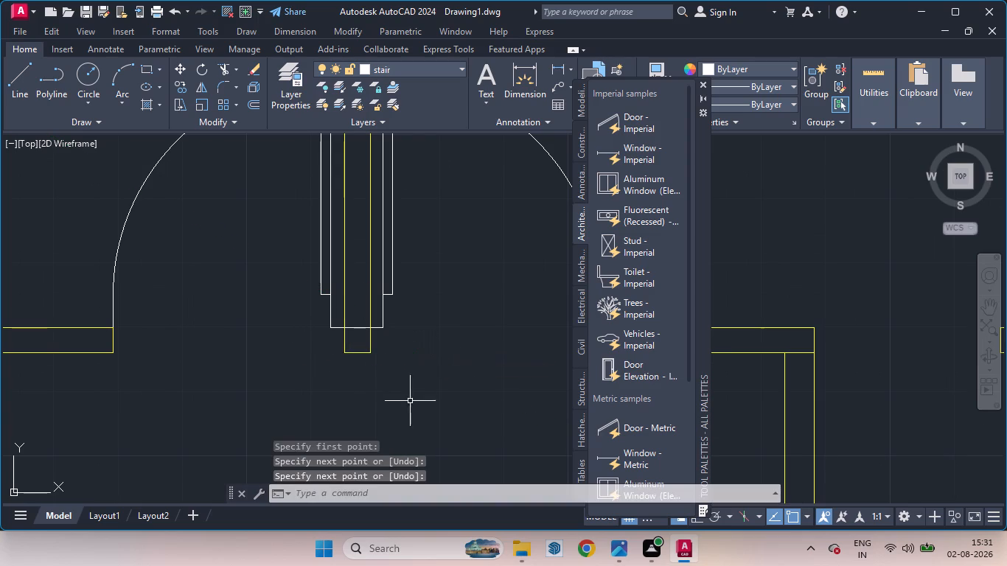
Trim the part of the new line inside the partition, leaving the piece between the mirrored door and the west face.
key(t)
key(r)
key(Return)
key(Return)
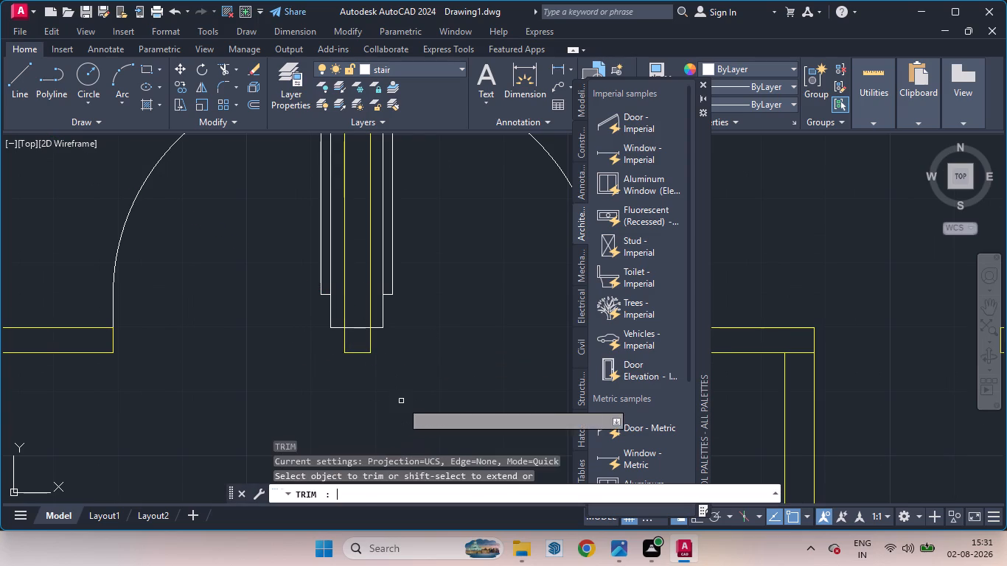
click(355, 329)
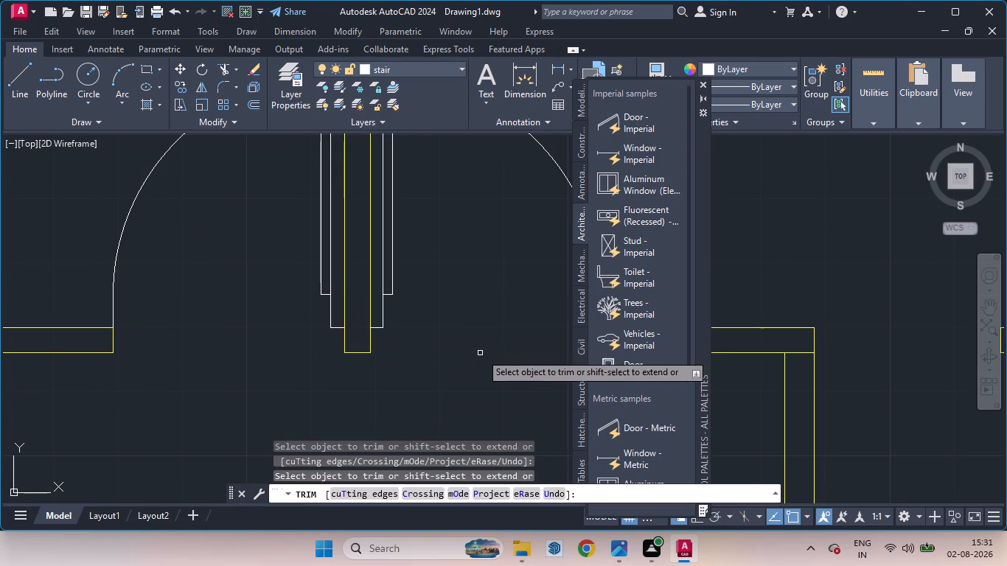
scroll(479, 344, down, 1)
key(space)
scroll(461, 340, down, 5)
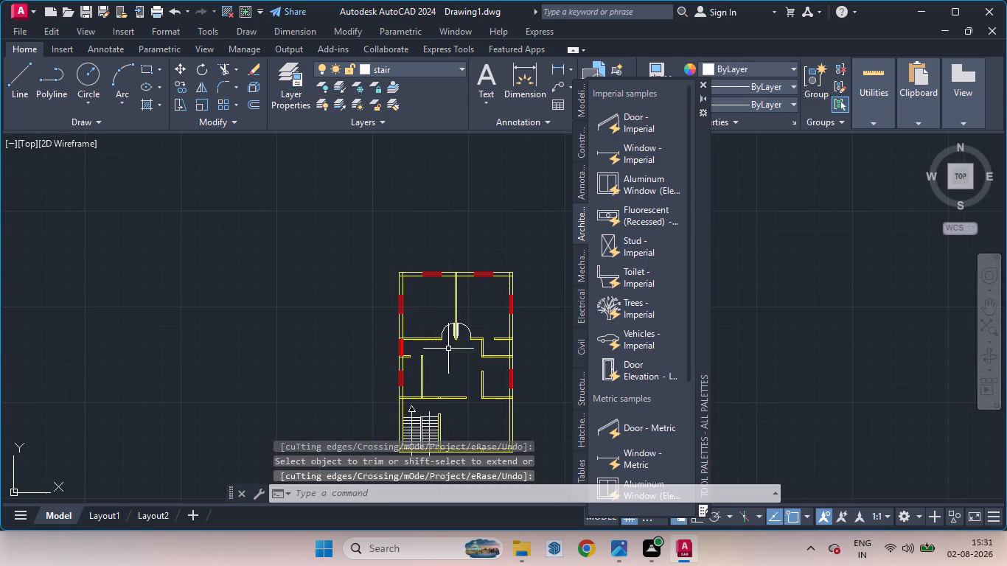
scroll(489, 343, up, 1)
scroll(475, 304, down, 1)
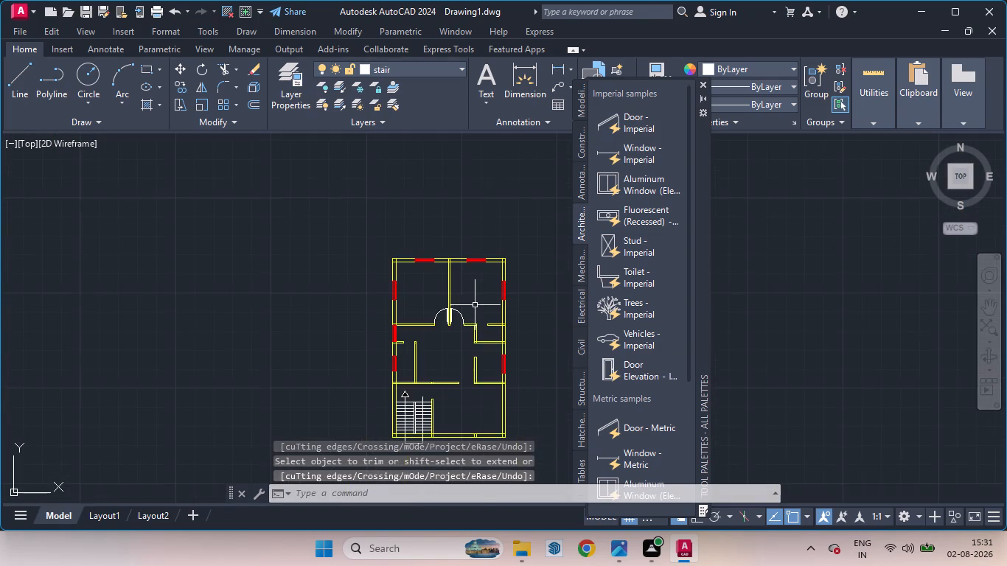
Copy the west door of the central pair by its lower hinge end onto the west face of the lower east partition.
scroll(474, 387, up, 2)
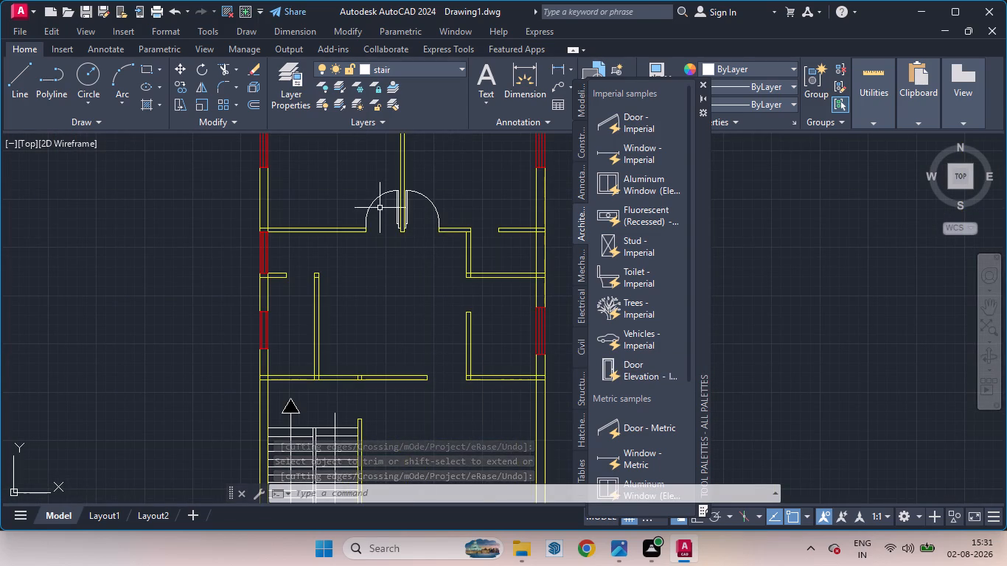
click(374, 199)
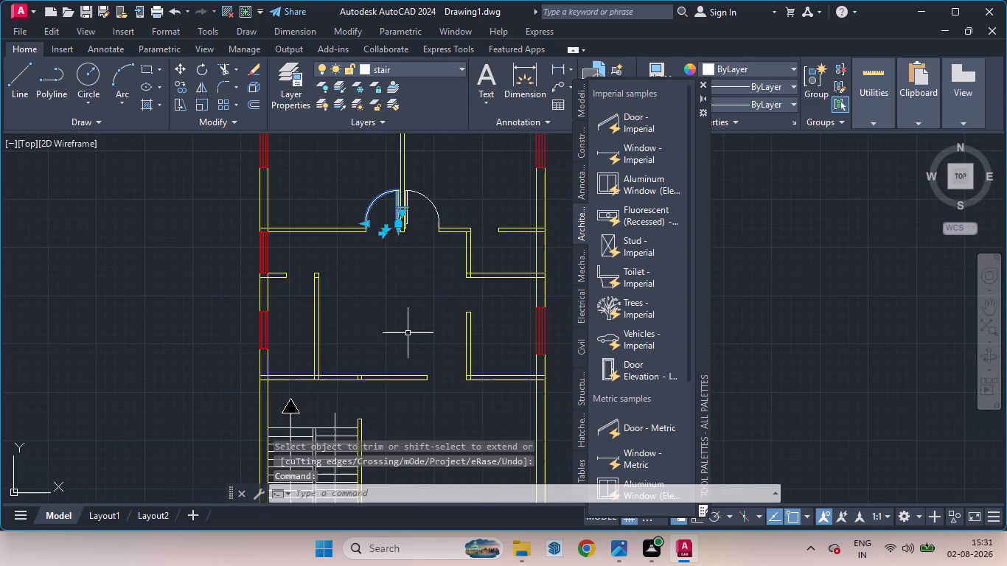
key(m)
key(BackSpace)
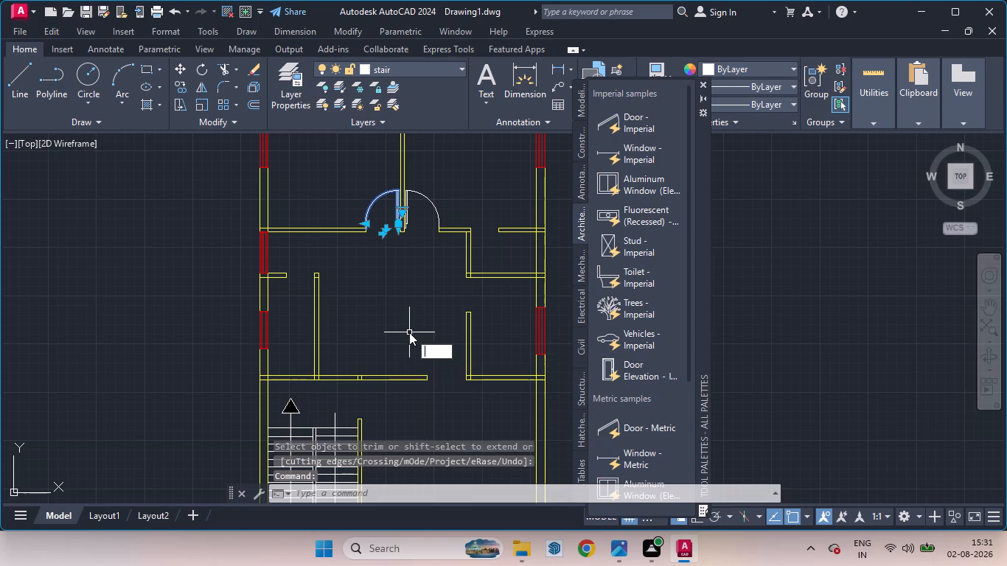
key(z)
key(BackSpace)
text(co)
key(Return)
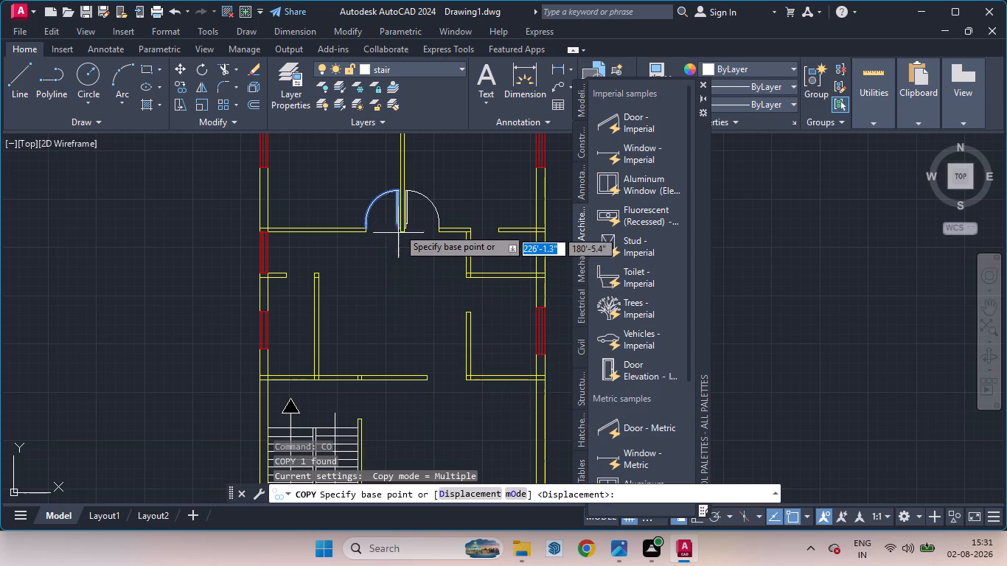
click(400, 225)
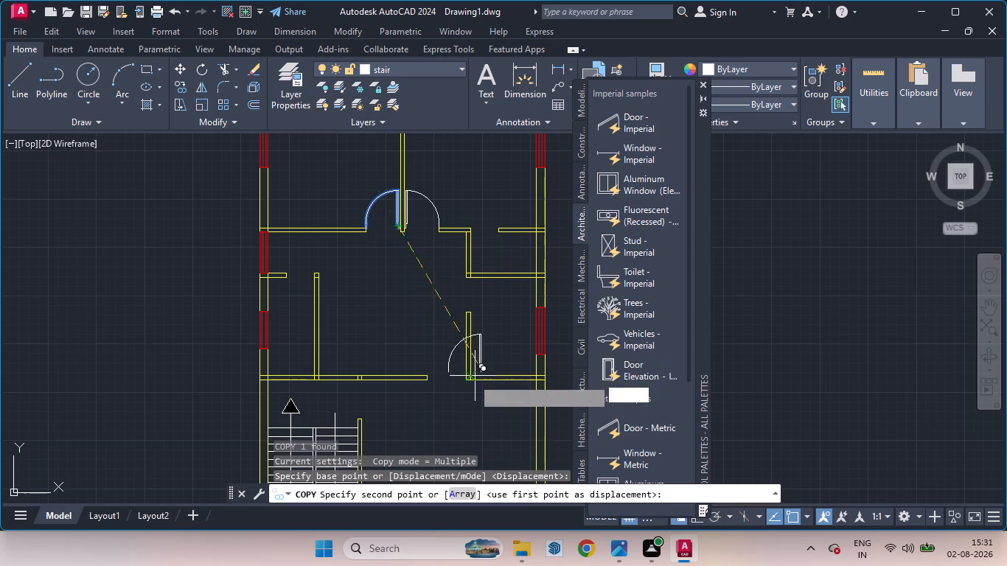
scroll(458, 388, up, 3)
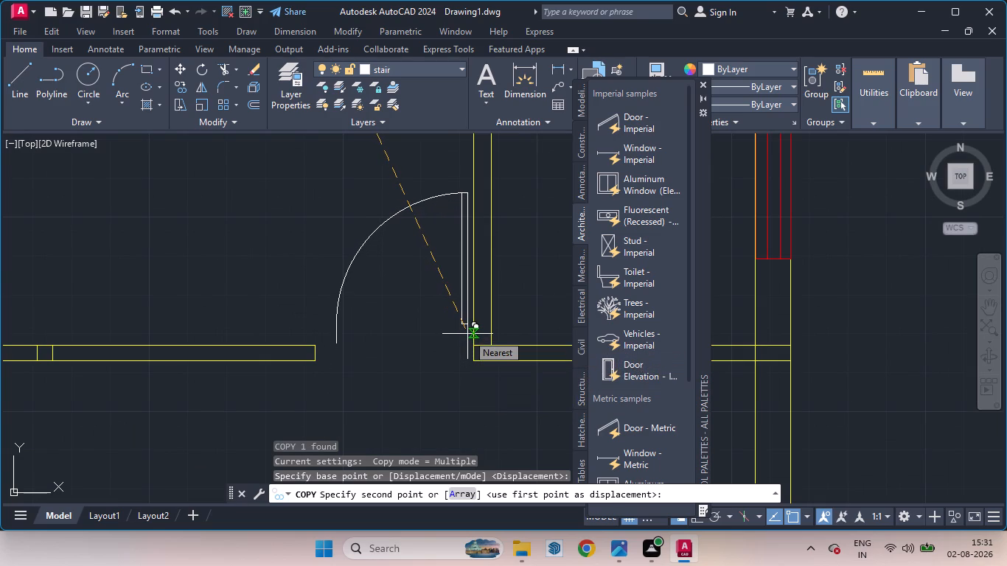
click(467, 334)
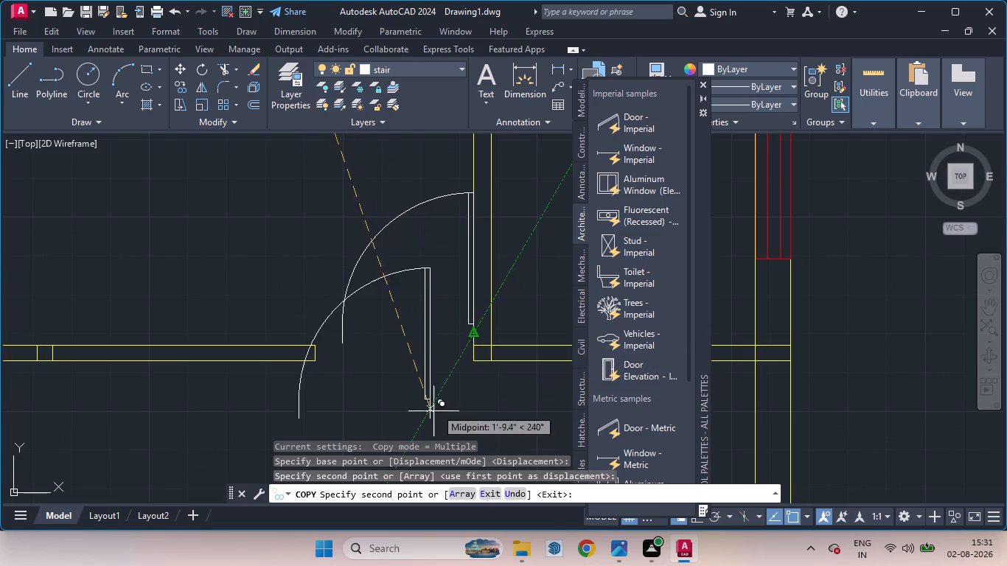
key(space)
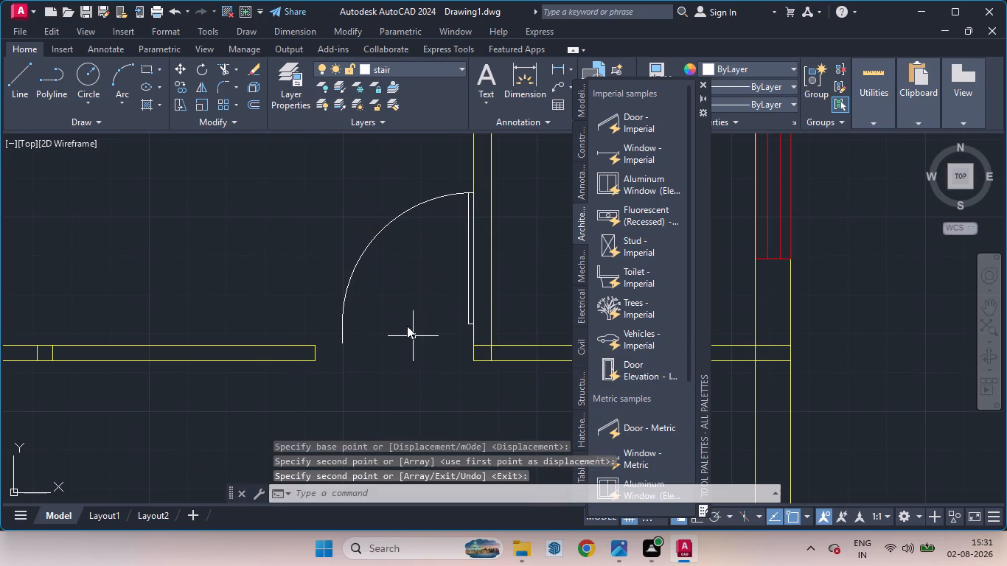
Move the copied door west by its lower swing end to the midpoint of the lower horizontal wall's east end.
click(367, 242)
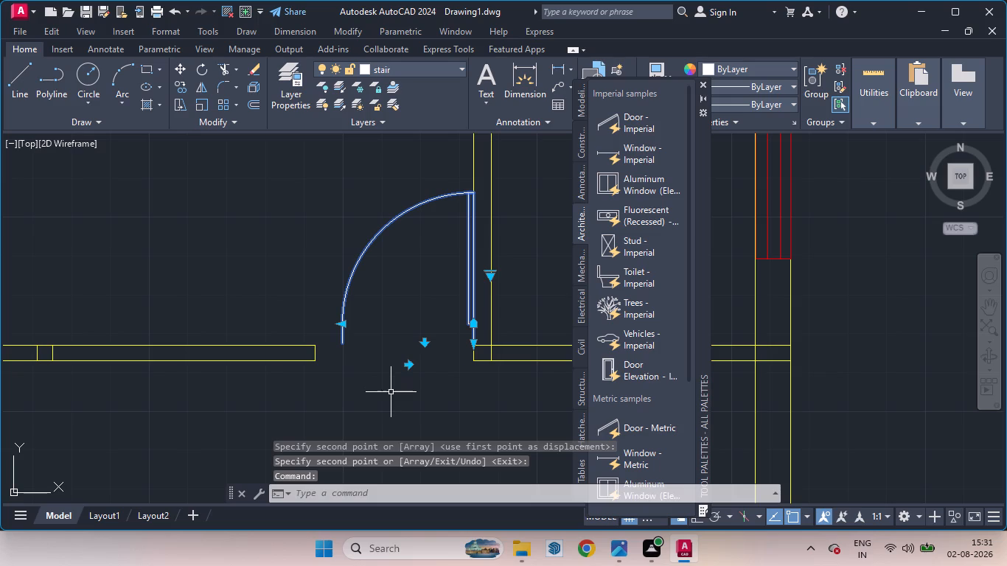
key(m)
key(Return)
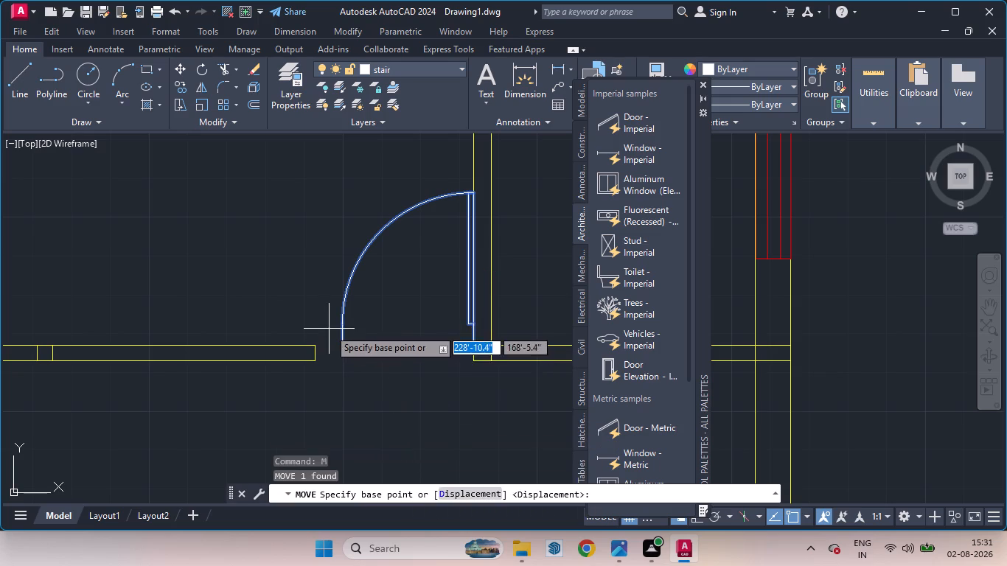
click(338, 342)
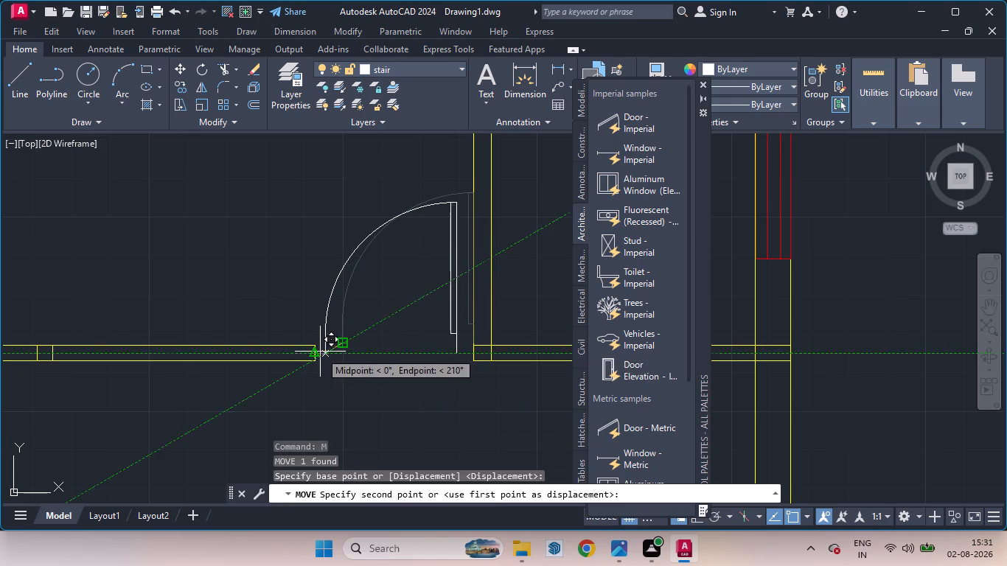
click(318, 353)
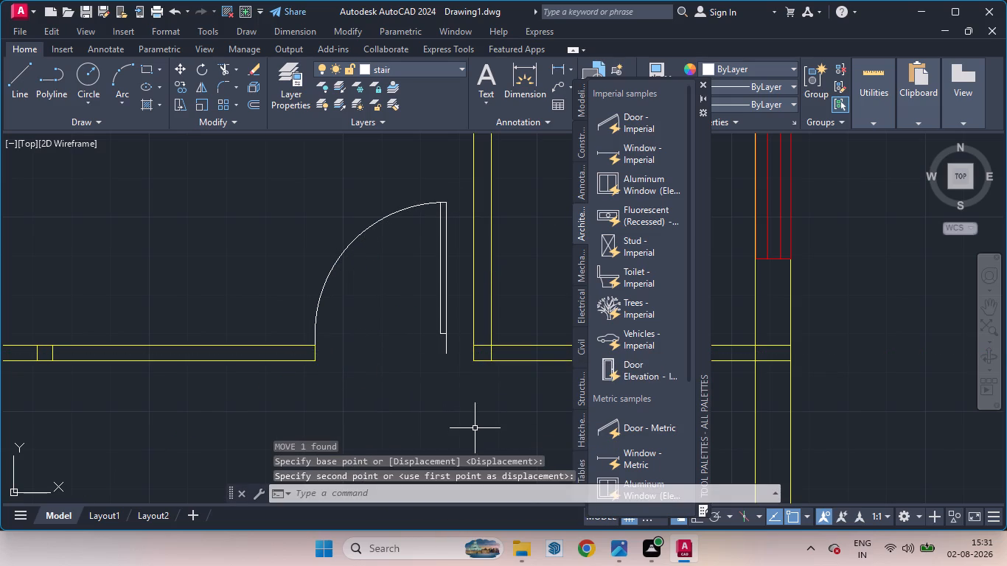
key(space)
key(space)
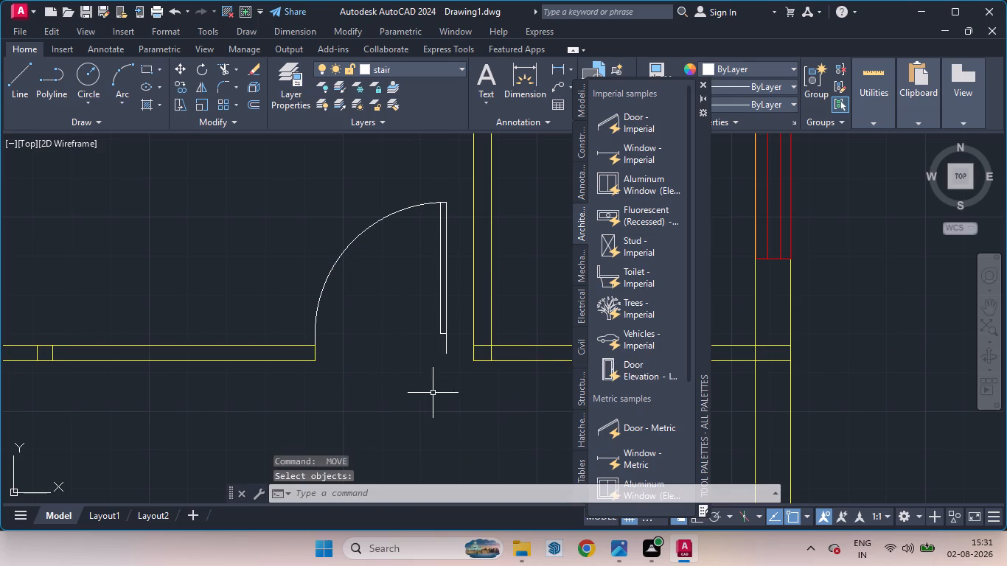
Scale the moved door by a factor of about 1.2 from its lower swing end, stretching it towards the east partition.
key(s)
key(c)
key(Return)
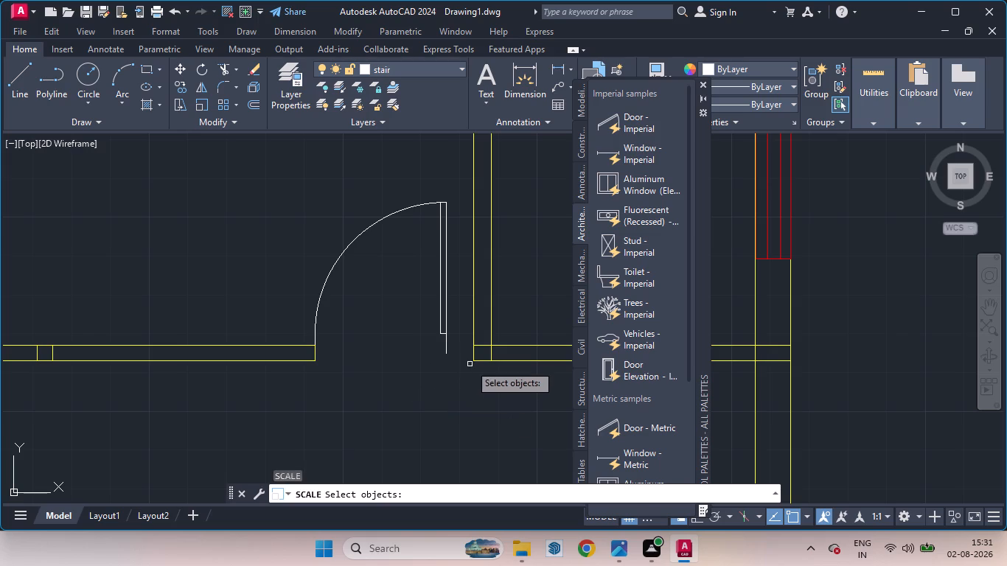
click(446, 340)
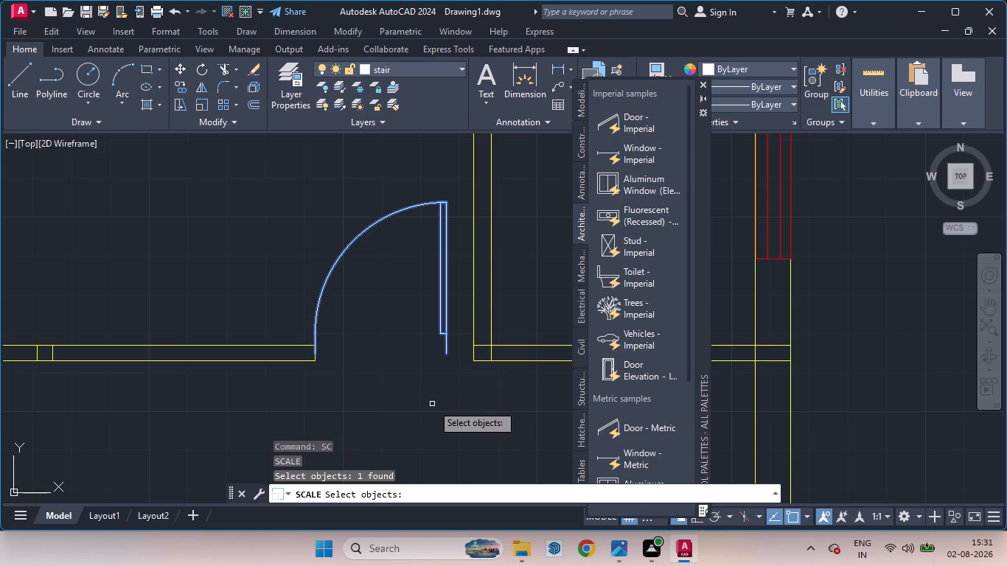
key(space)
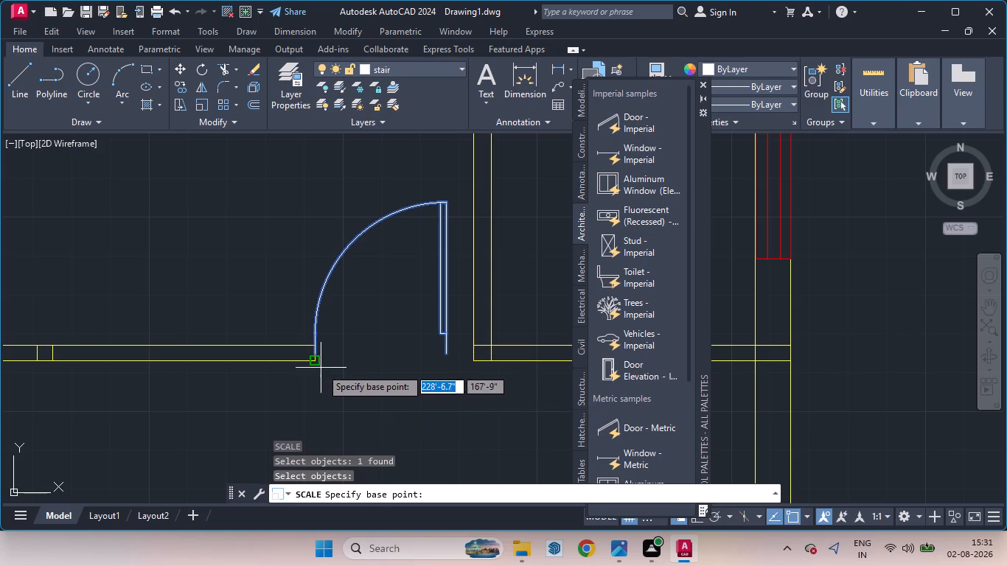
click(318, 357)
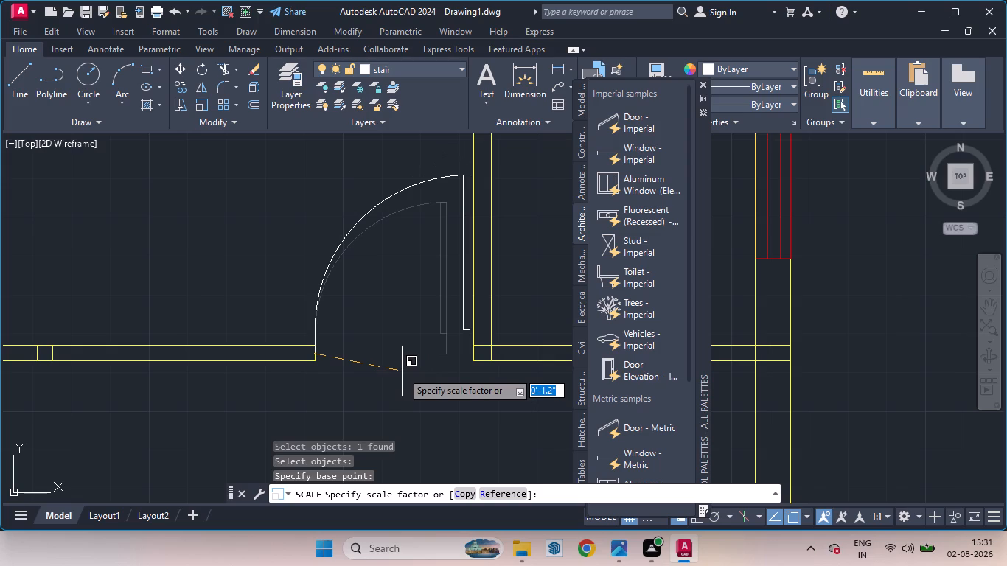
click(402, 371)
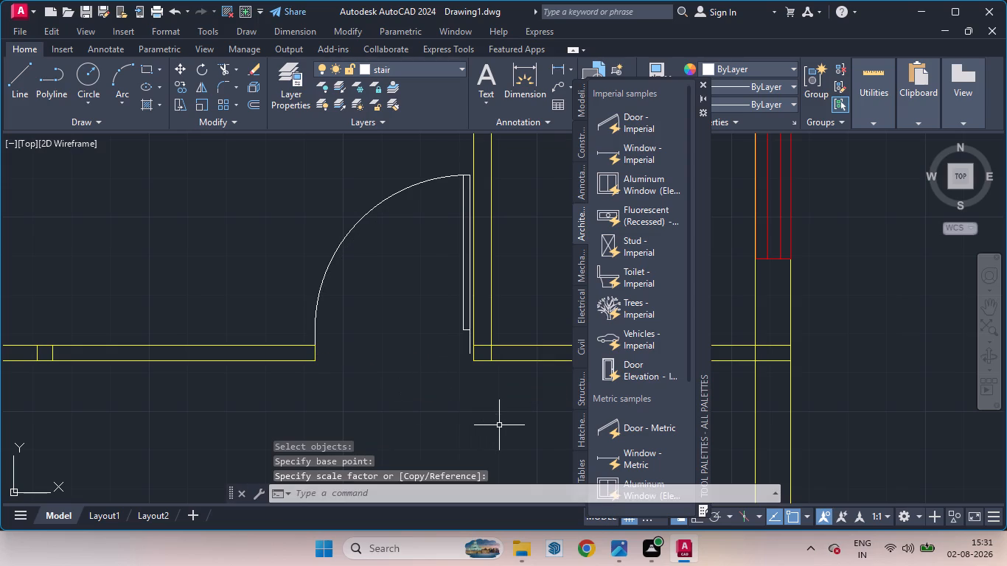
Draw a short horizontal line from the scaled door's lower hinge end east past the partition's west face.
key(l)
key(Return)
scroll(452, 352, up, 3)
click(511, 366)
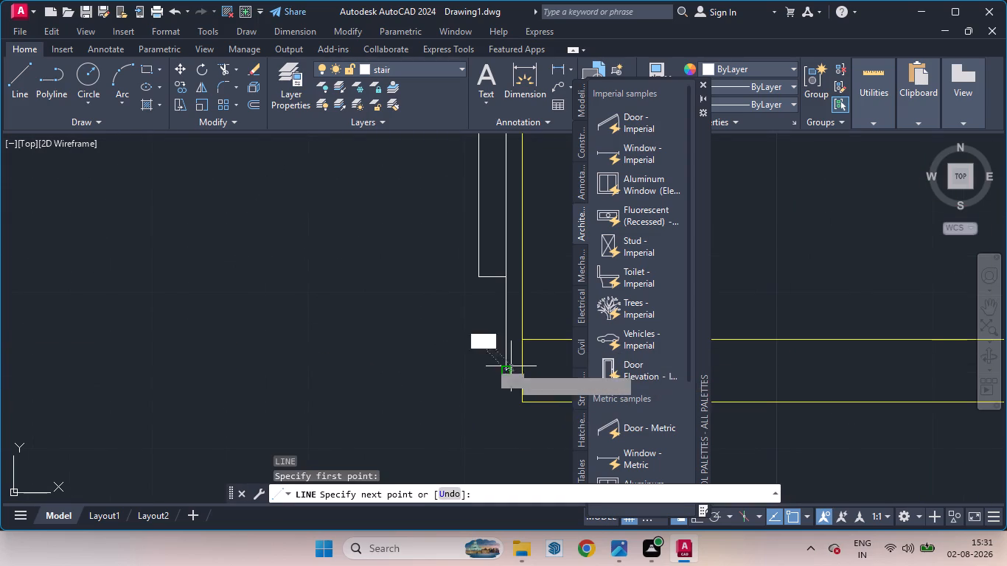
click(537, 374)
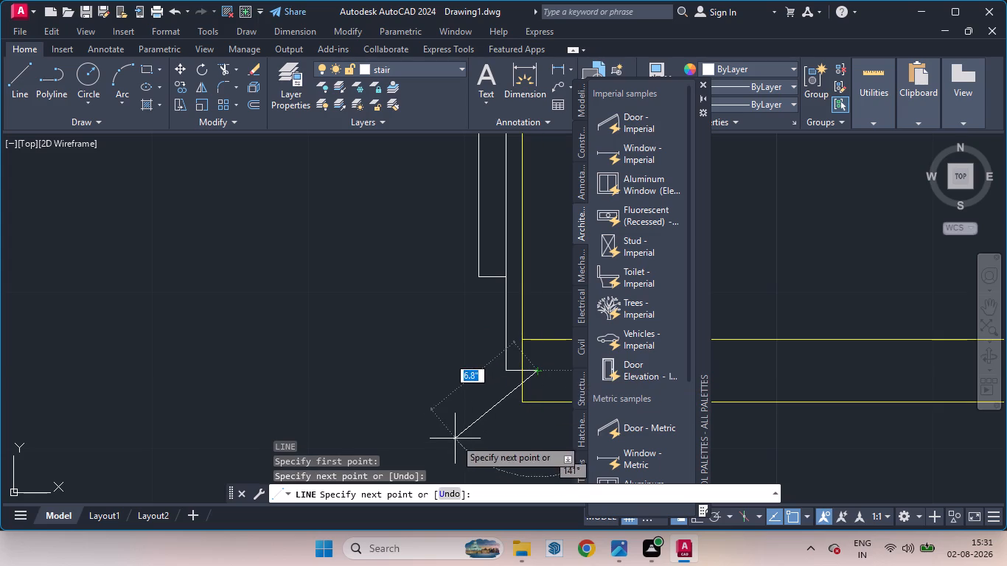
key(space)
Trim the part of the short line inside the partition, leaving the piece between the door and the west face.
key(t)
key(r)
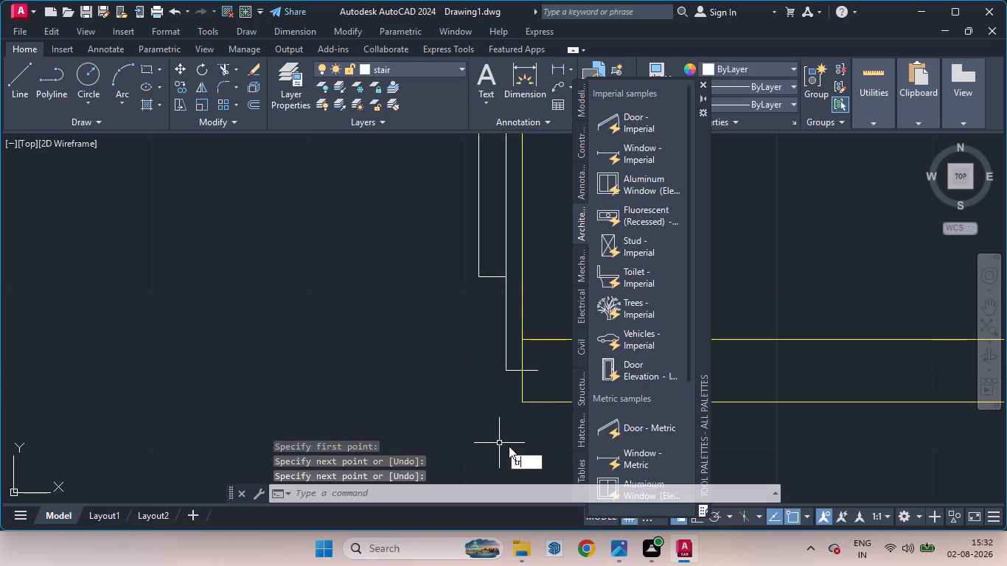
key(Return)
key(Return)
click(530, 371)
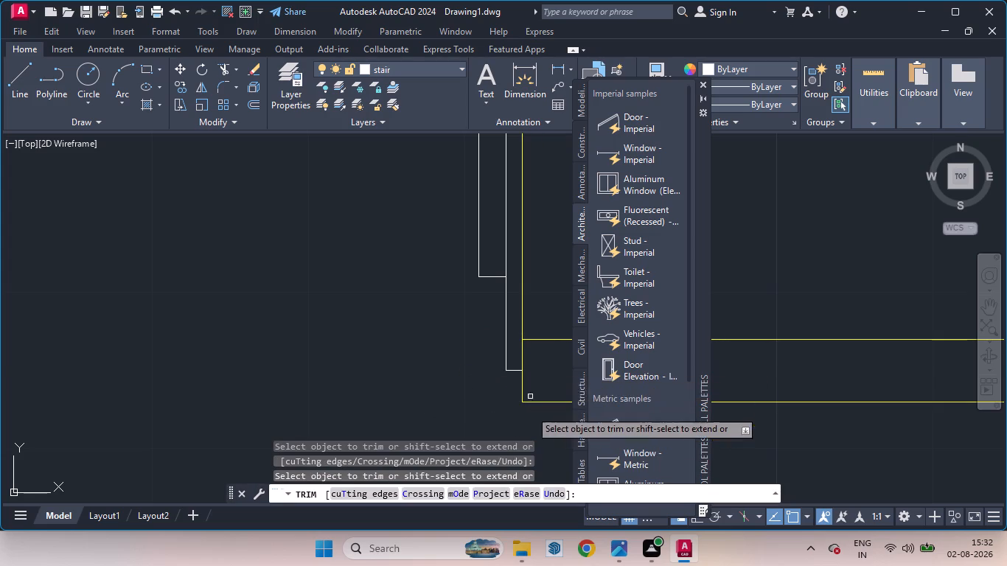
scroll(445, 376, down, 7)
key(space)
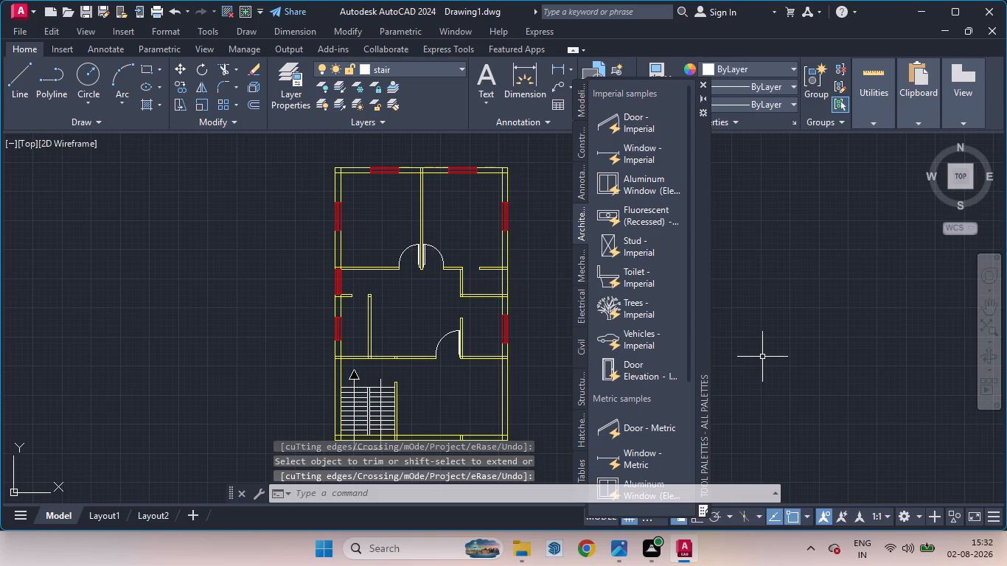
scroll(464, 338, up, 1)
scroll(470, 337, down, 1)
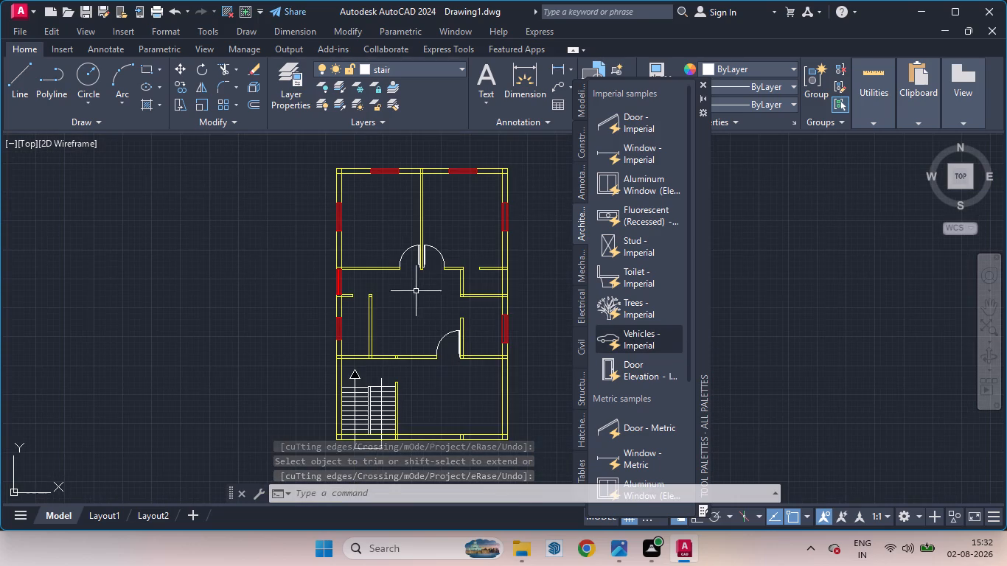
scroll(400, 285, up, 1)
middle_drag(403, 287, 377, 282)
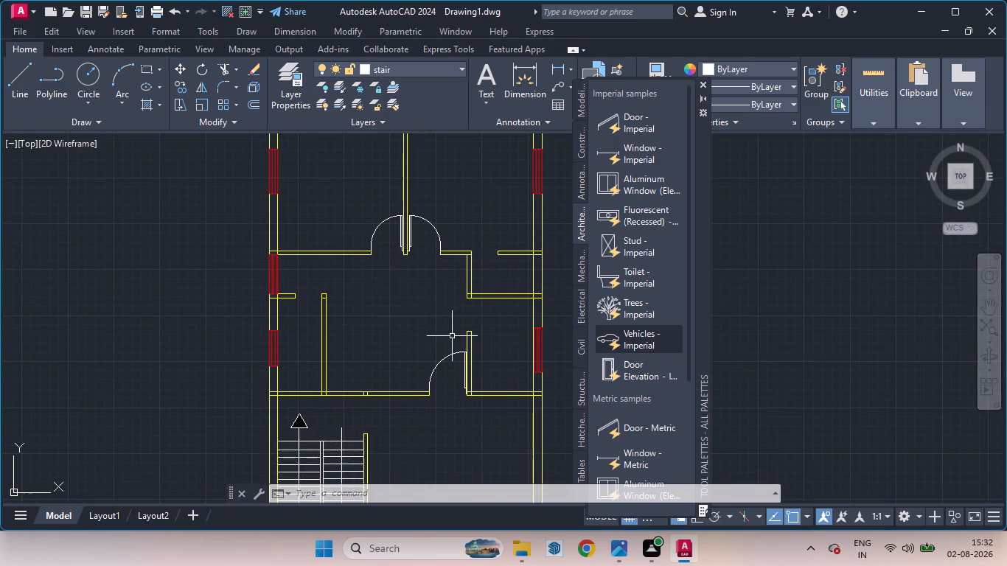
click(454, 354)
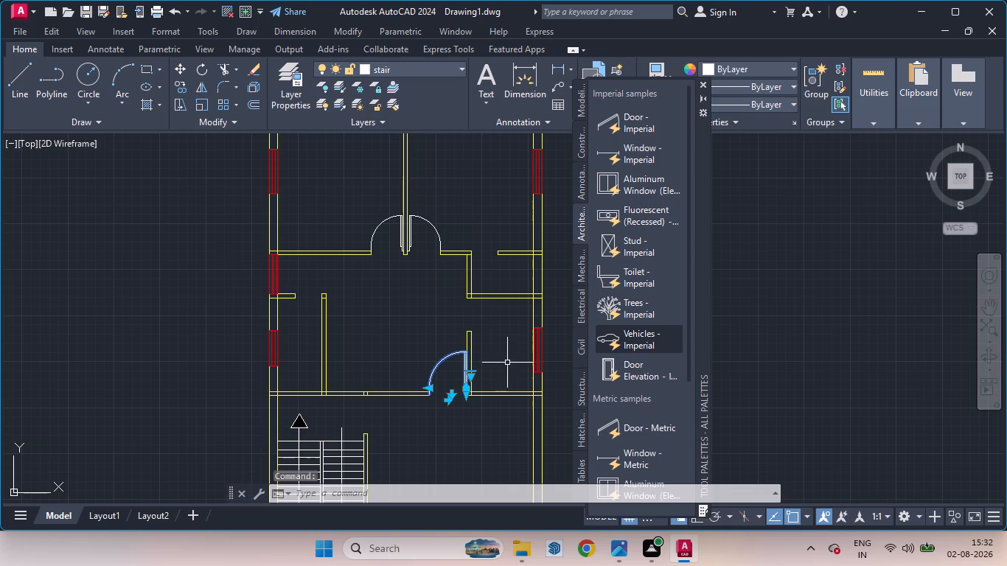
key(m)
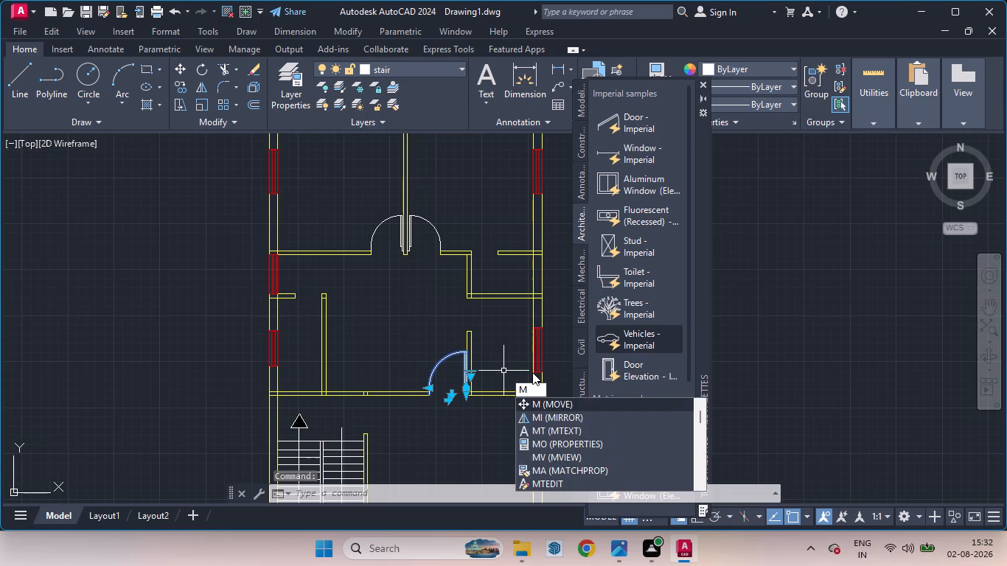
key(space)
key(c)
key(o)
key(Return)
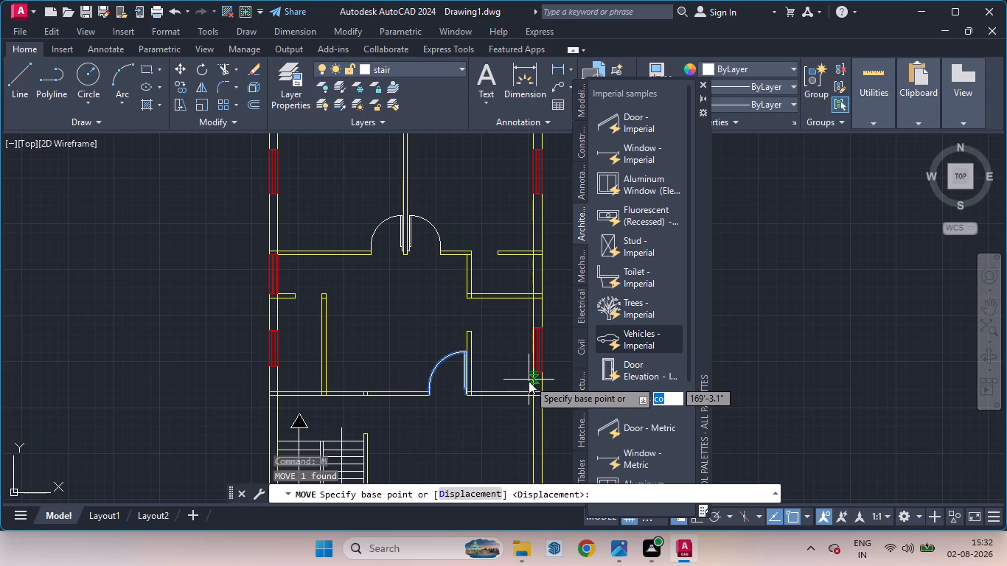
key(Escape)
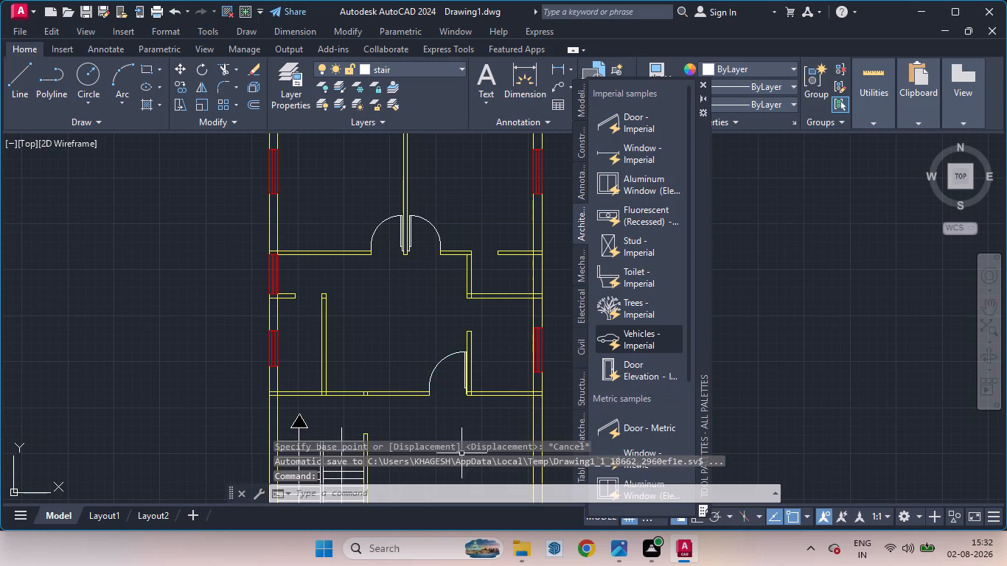
Copy the lower door by its lower swing end into the open space just east of the west vertical partition's upper end.
click(441, 362)
key(c)
key(o)
key(Return)
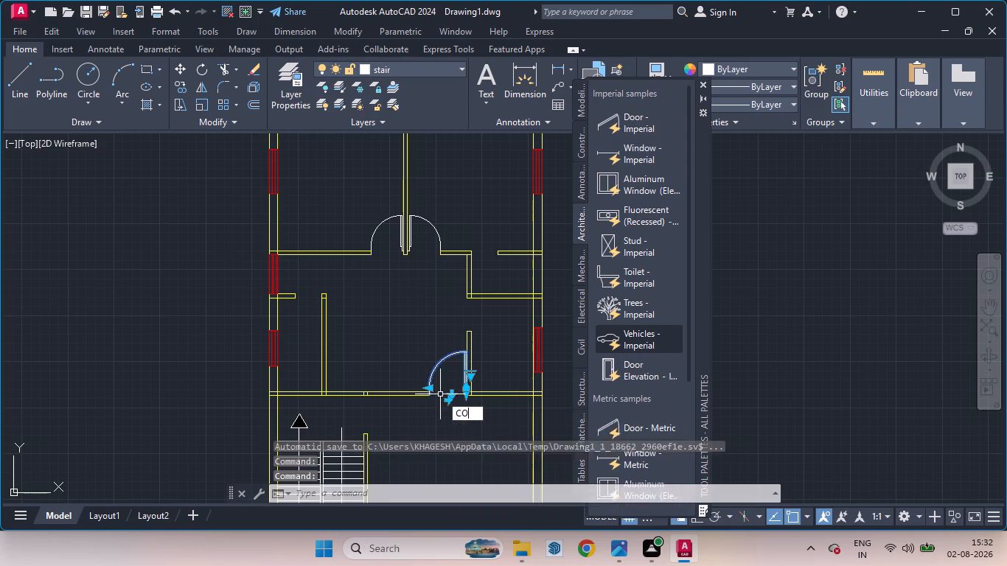
click(430, 396)
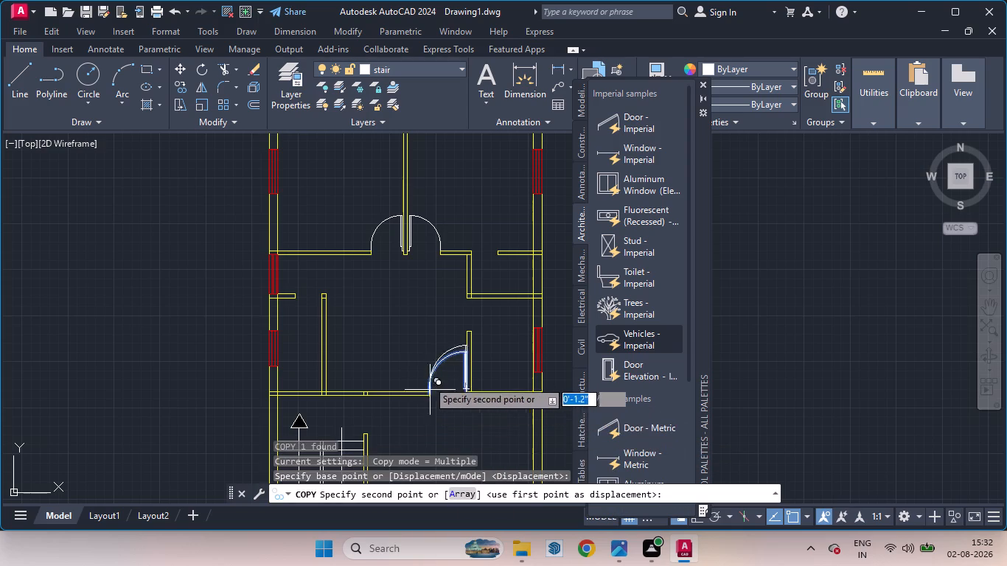
click(349, 307)
key(space)
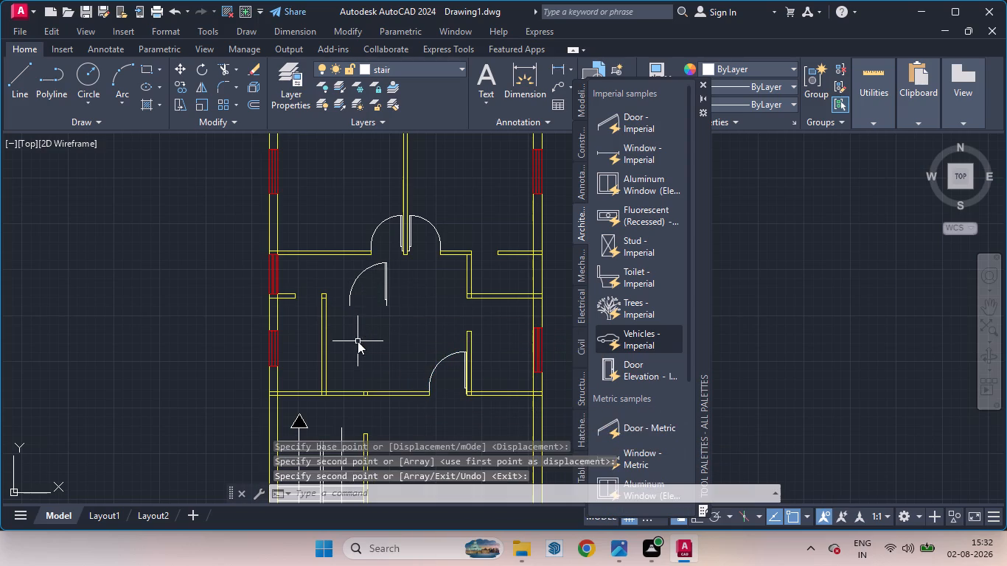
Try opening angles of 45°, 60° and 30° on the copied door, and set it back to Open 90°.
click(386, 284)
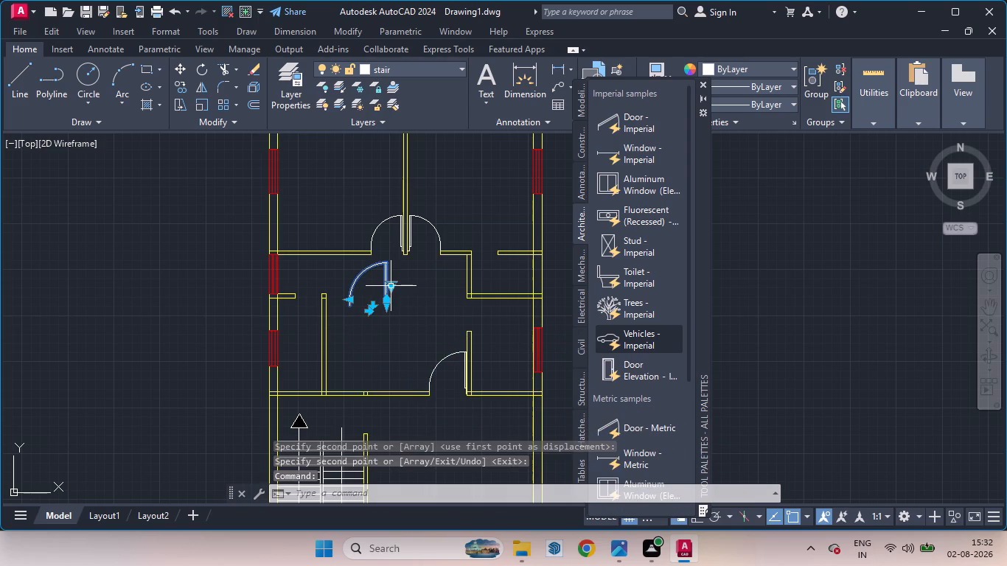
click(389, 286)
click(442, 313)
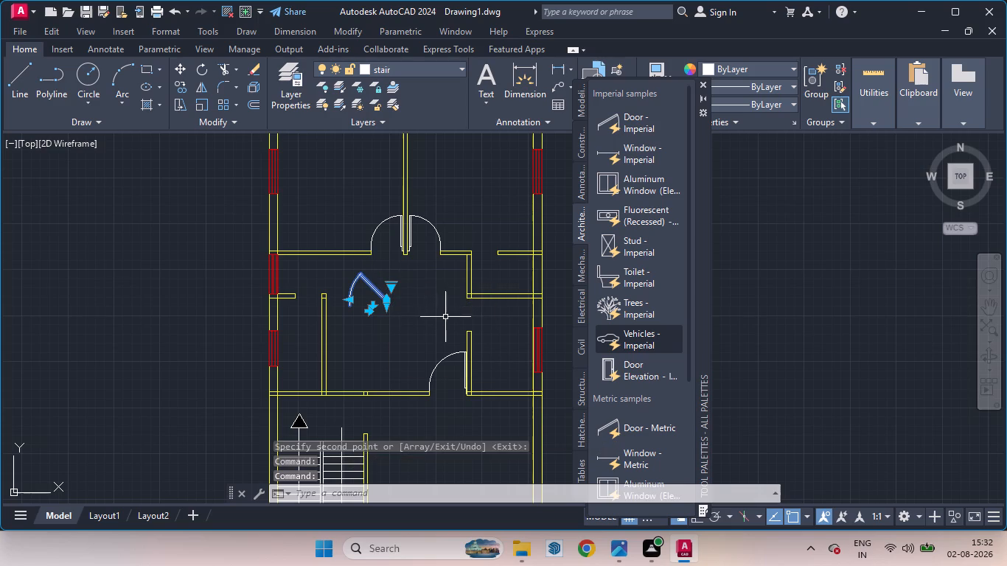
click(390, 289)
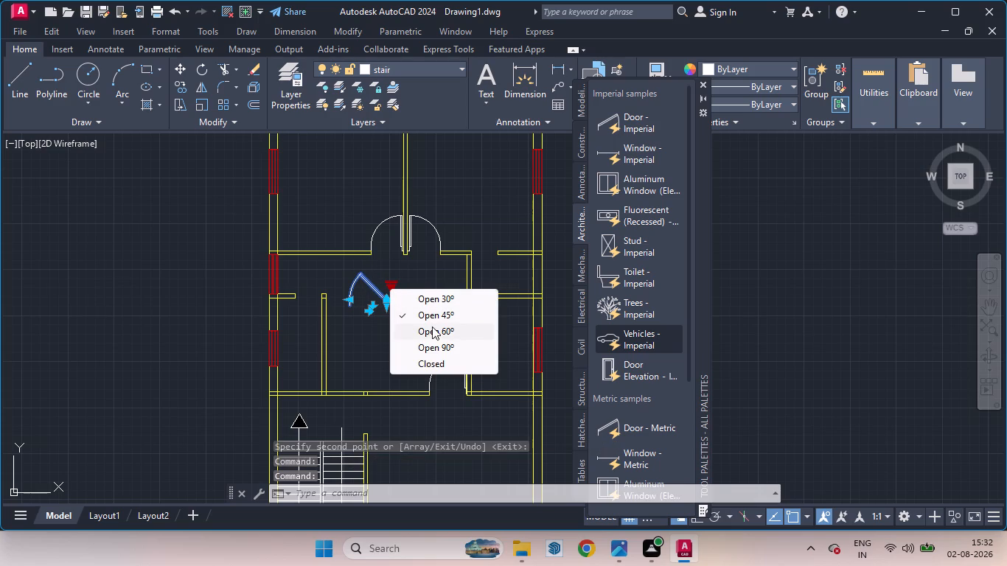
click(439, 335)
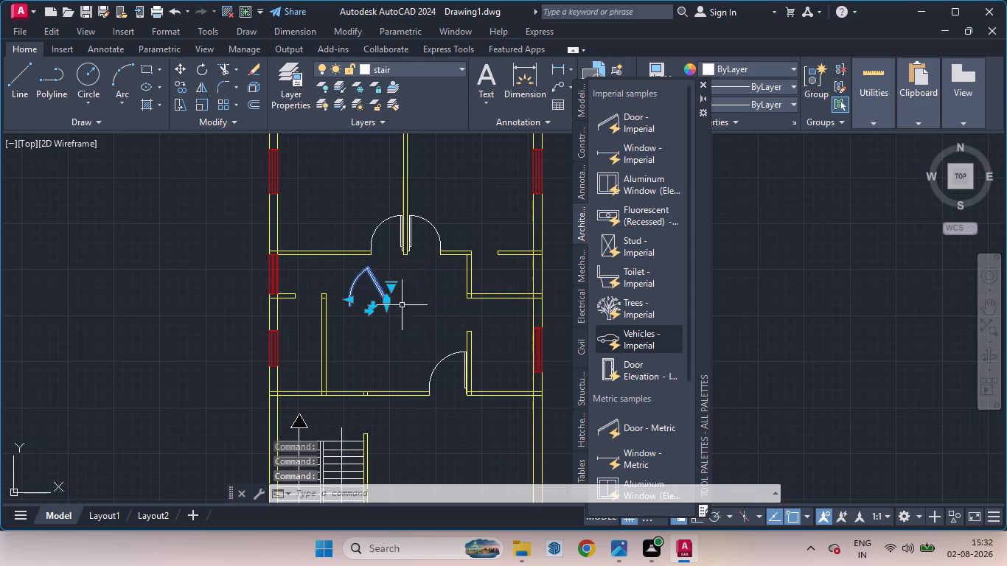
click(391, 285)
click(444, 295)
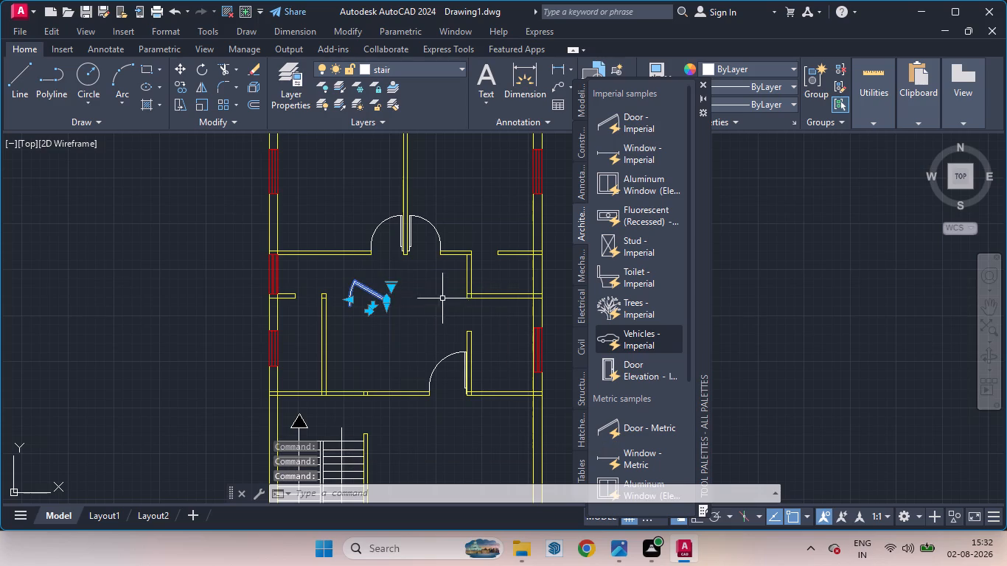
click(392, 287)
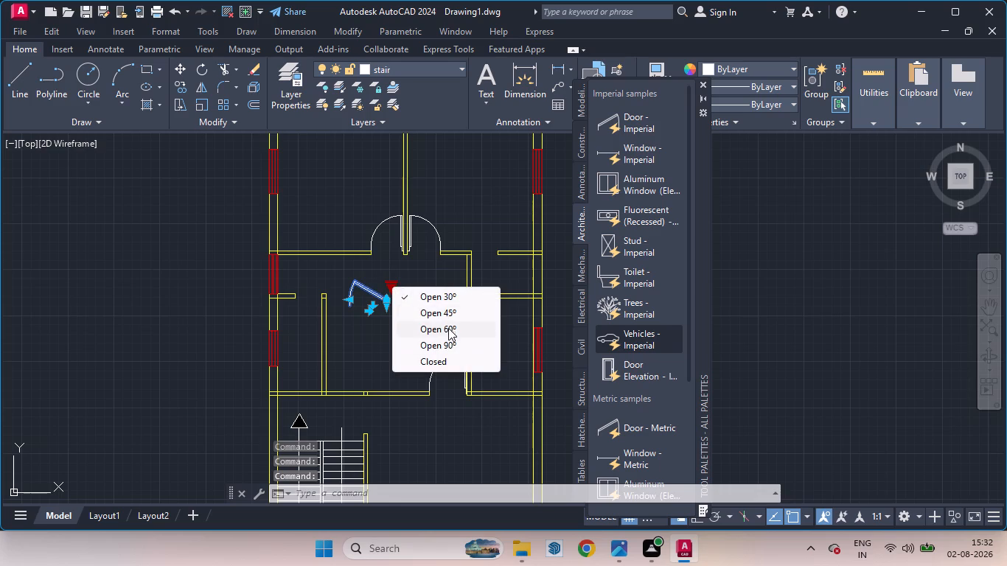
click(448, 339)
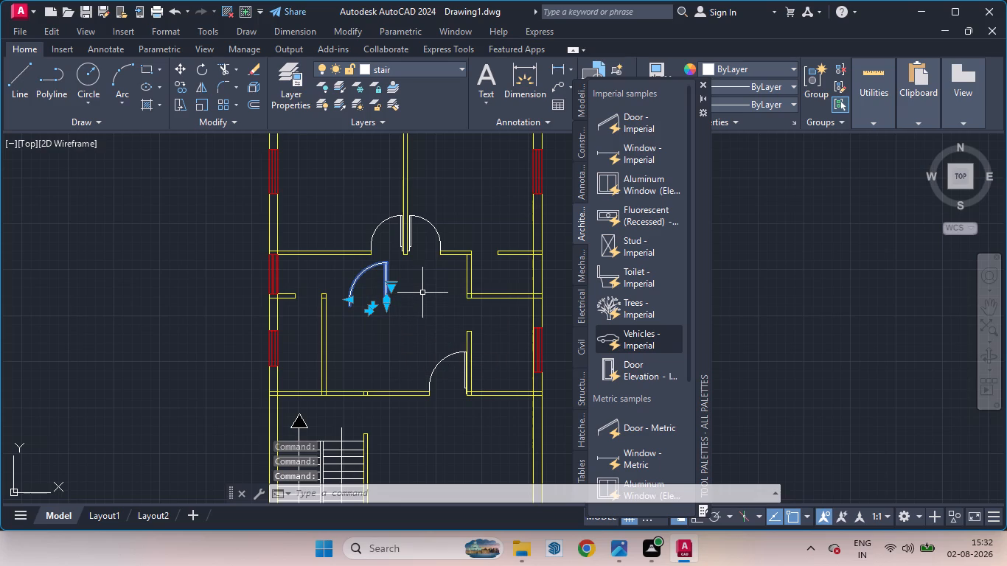
Rotate the copied door by 180° about the lower end of its hinge side.
key(space)
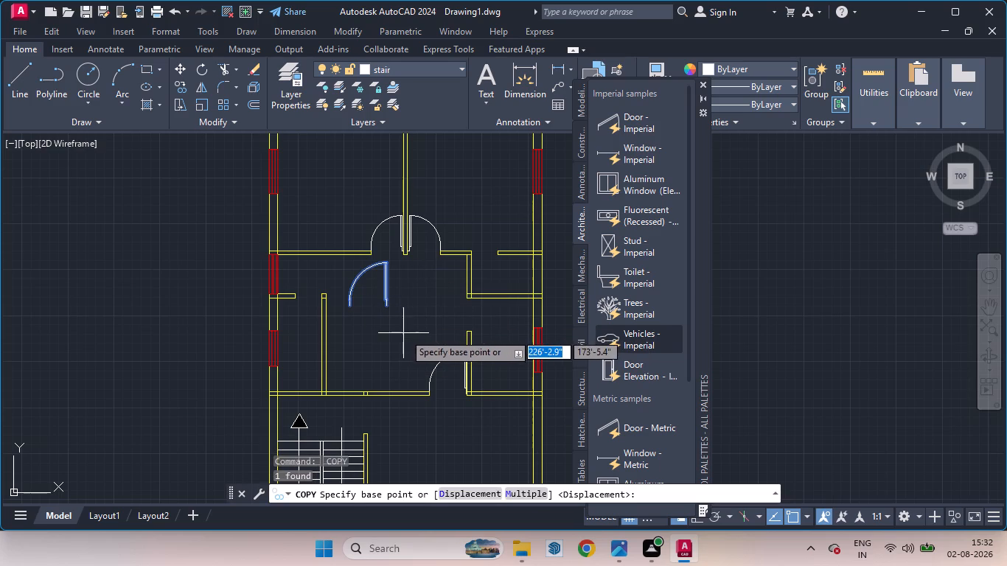
key(Escape)
text(ro)
key(Return)
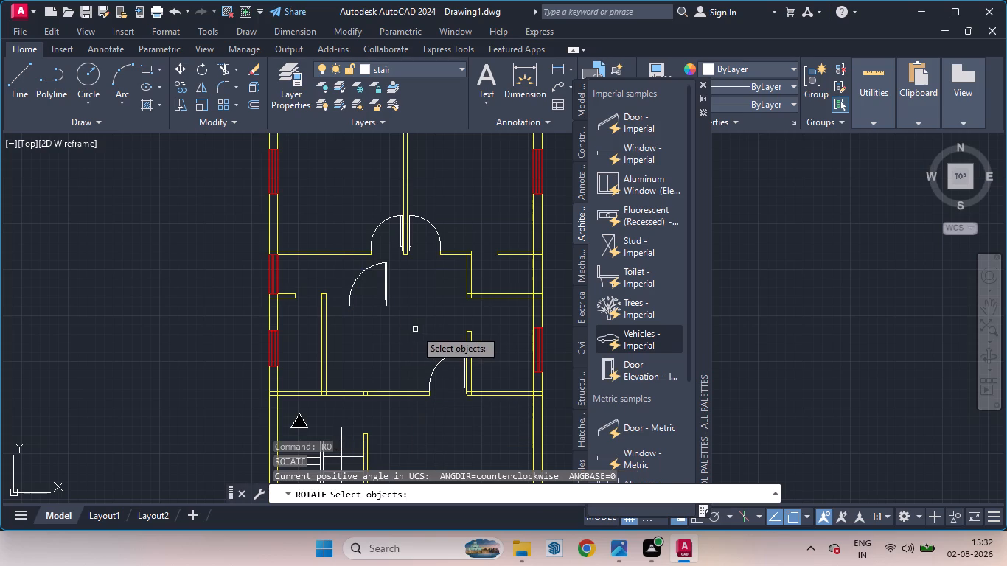
click(386, 296)
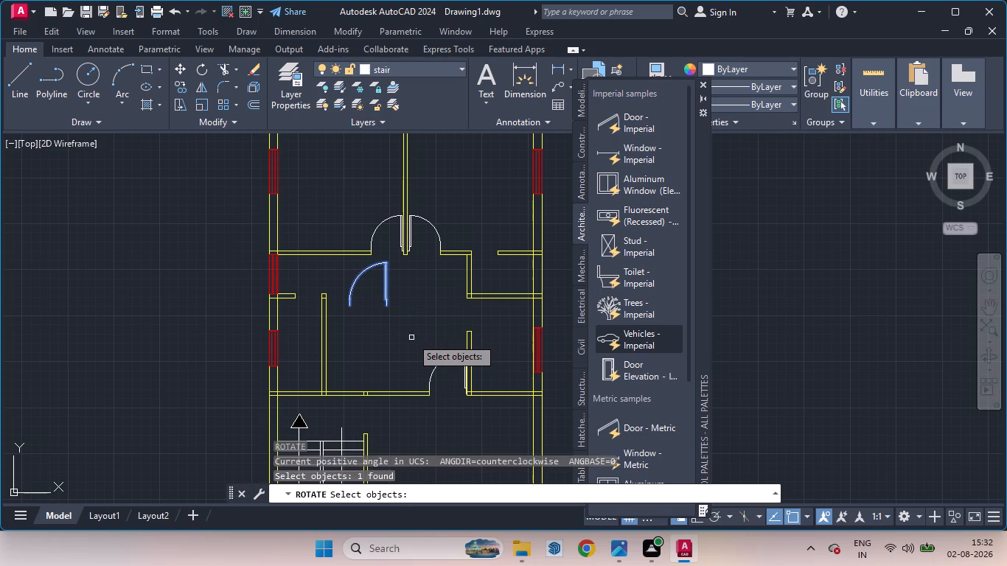
key(space)
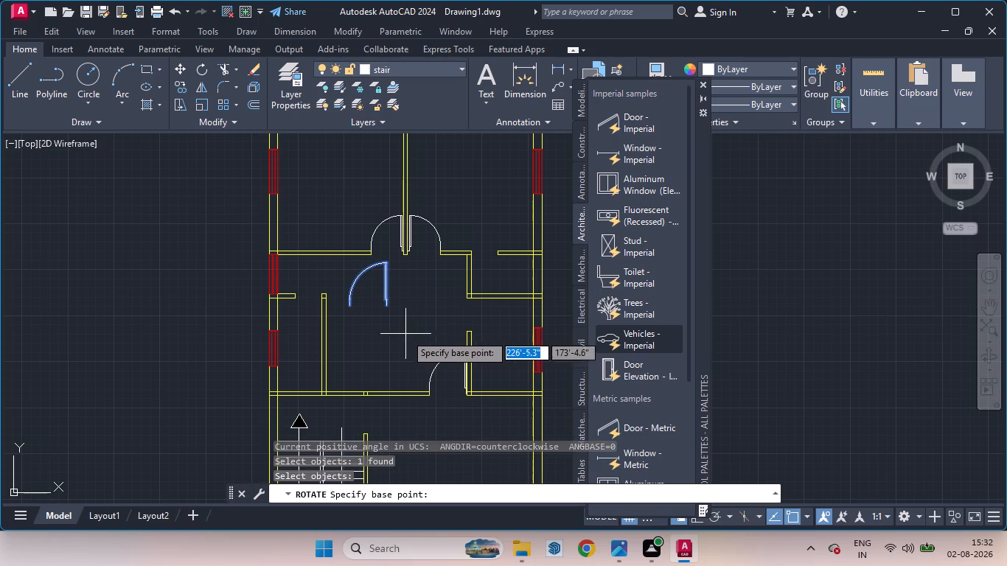
click(386, 308)
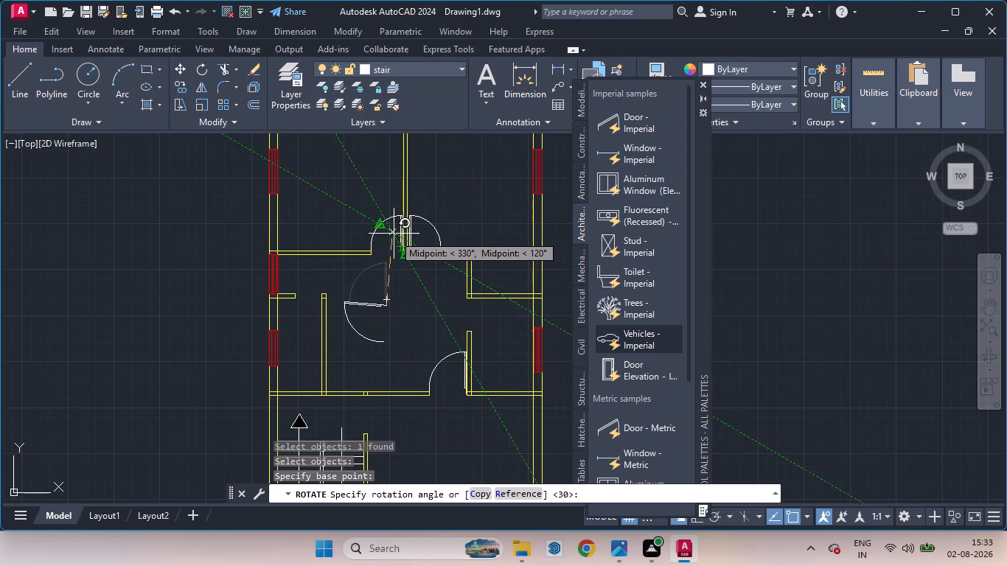
text(18)
key(0)
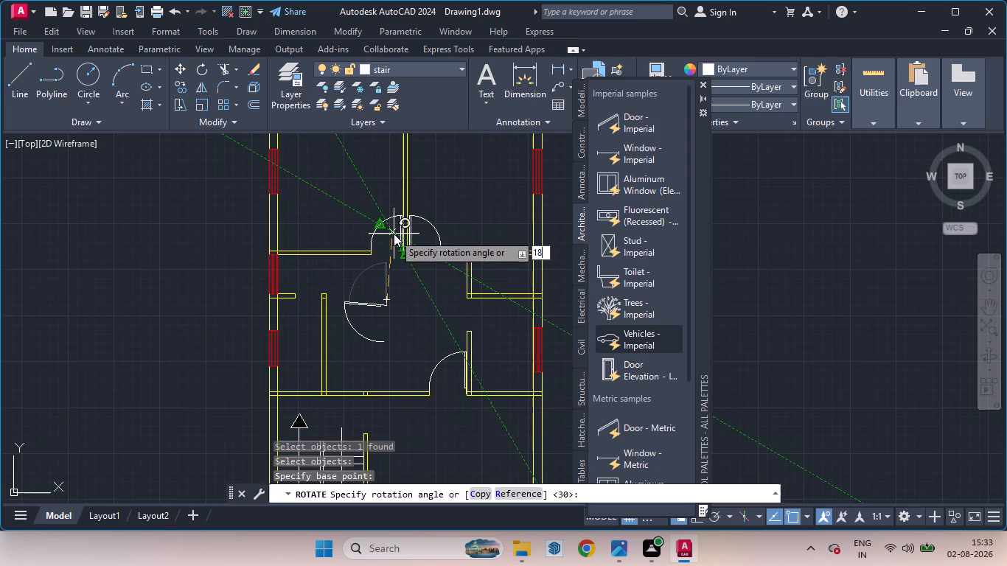
key(Return)
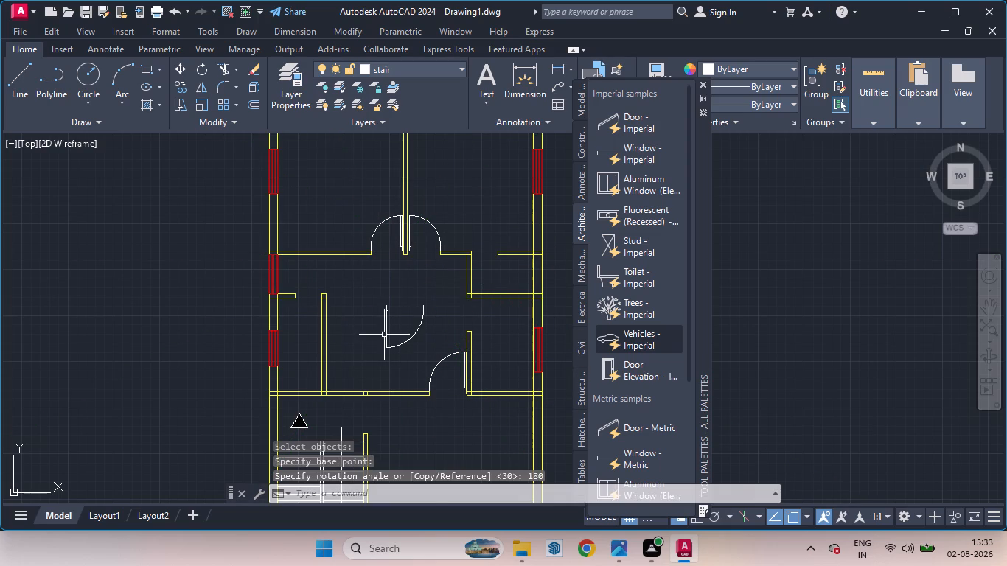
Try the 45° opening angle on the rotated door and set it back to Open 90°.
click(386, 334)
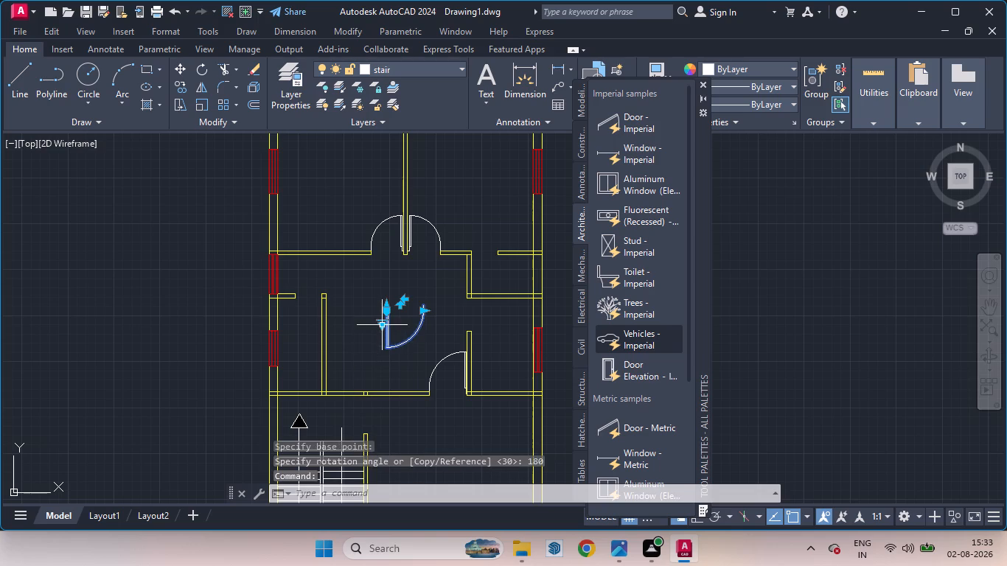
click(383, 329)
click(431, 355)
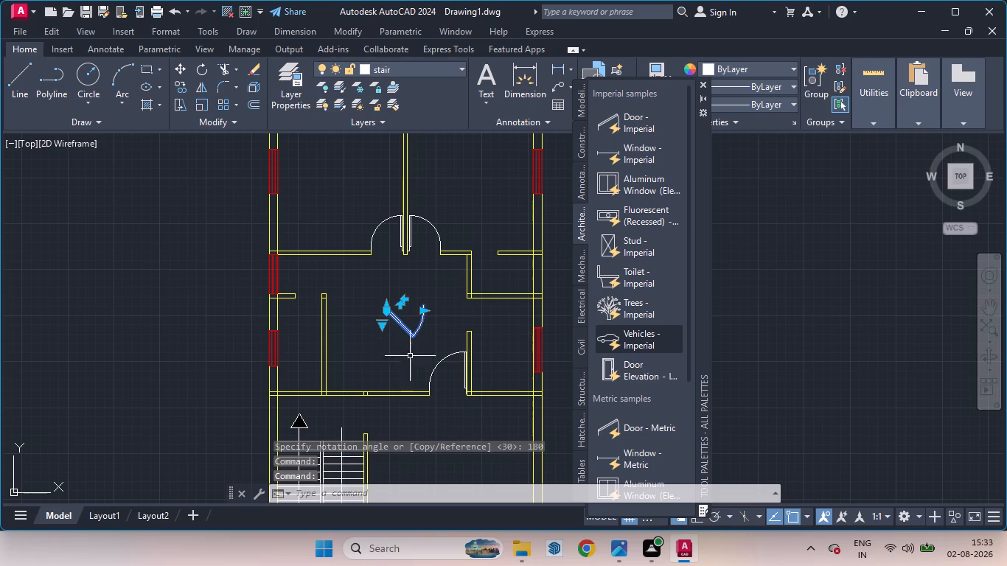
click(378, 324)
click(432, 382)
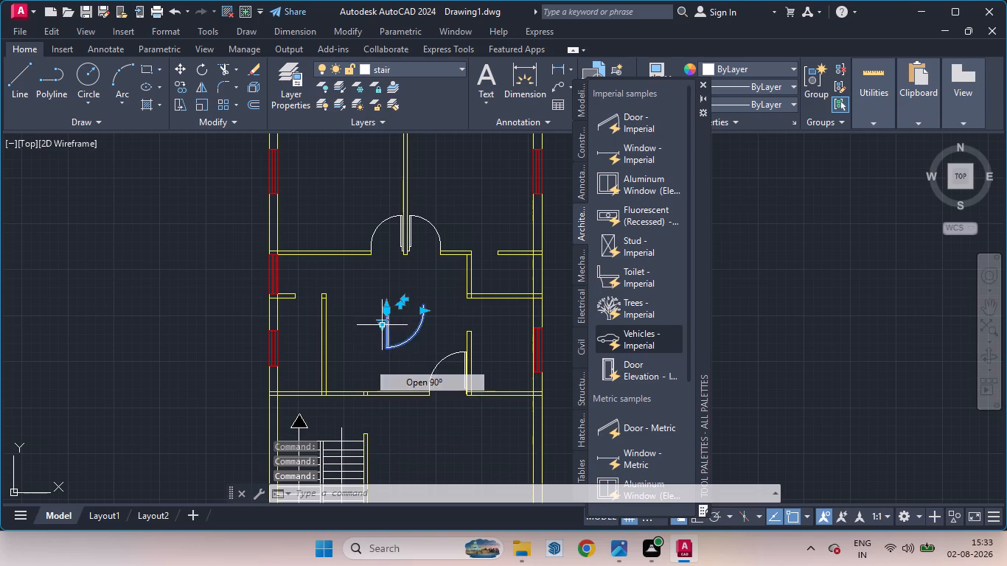
Rotate the door a quarter turn clockwise about the free end of its swing arc, laying the leaf roughly horizontal.
key(r)
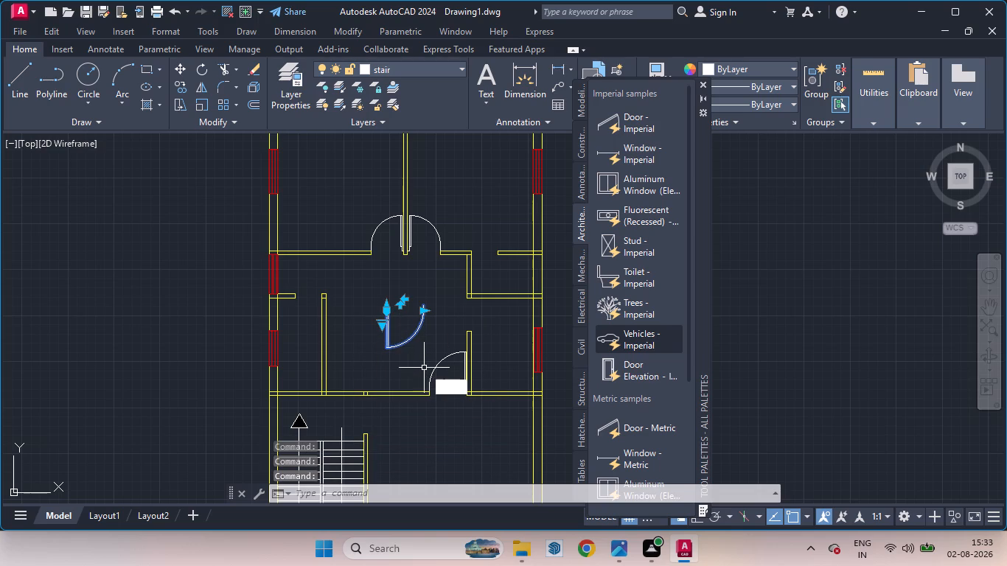
key(o)
key(Return)
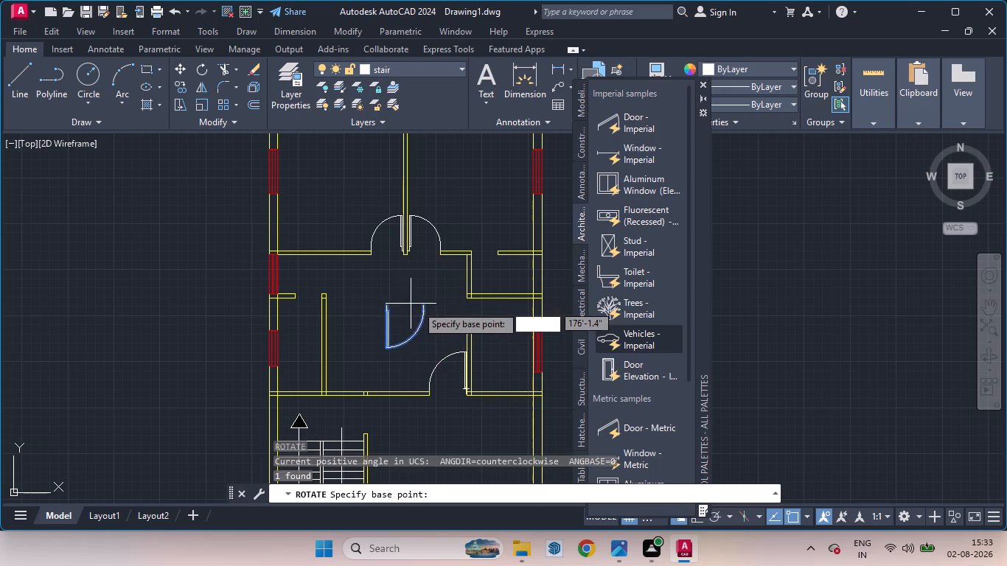
click(422, 304)
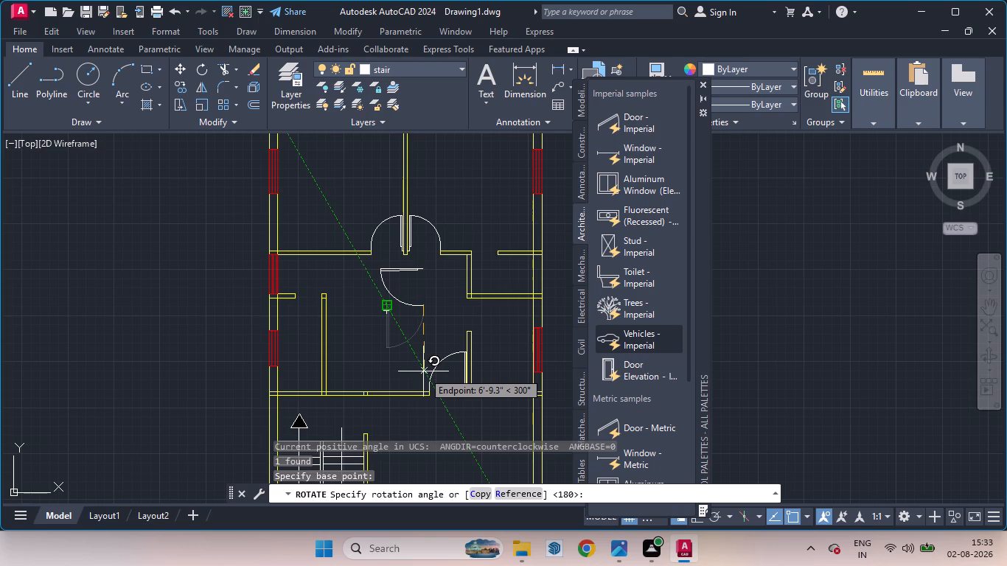
click(423, 371)
Move the door by its hinge end into the opening beside the staircase, just under the horizontal wall and above the stair's east wall.
scroll(397, 262, up, 2)
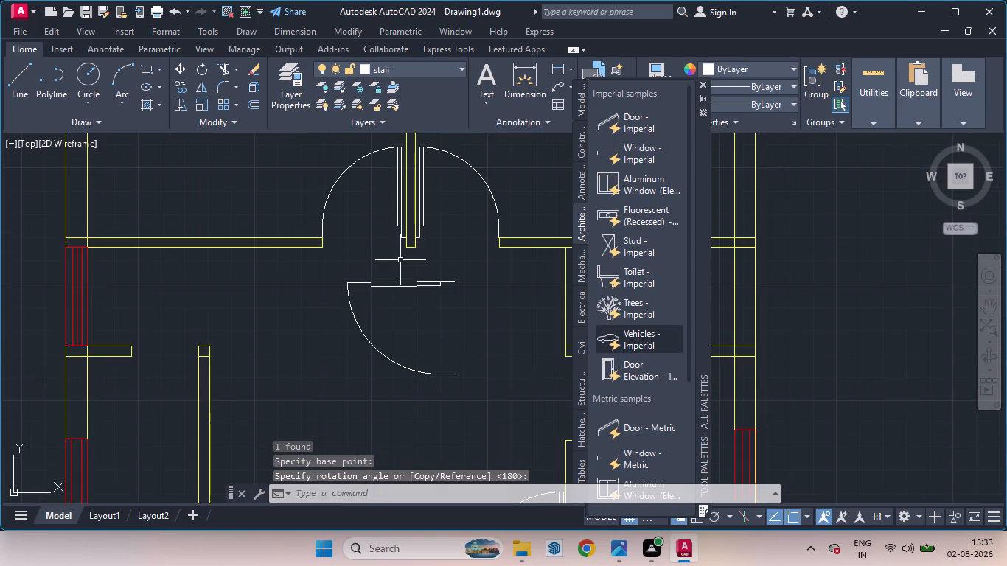
scroll(398, 278, up, 1)
click(400, 290)
scroll(331, 357, down, 2)
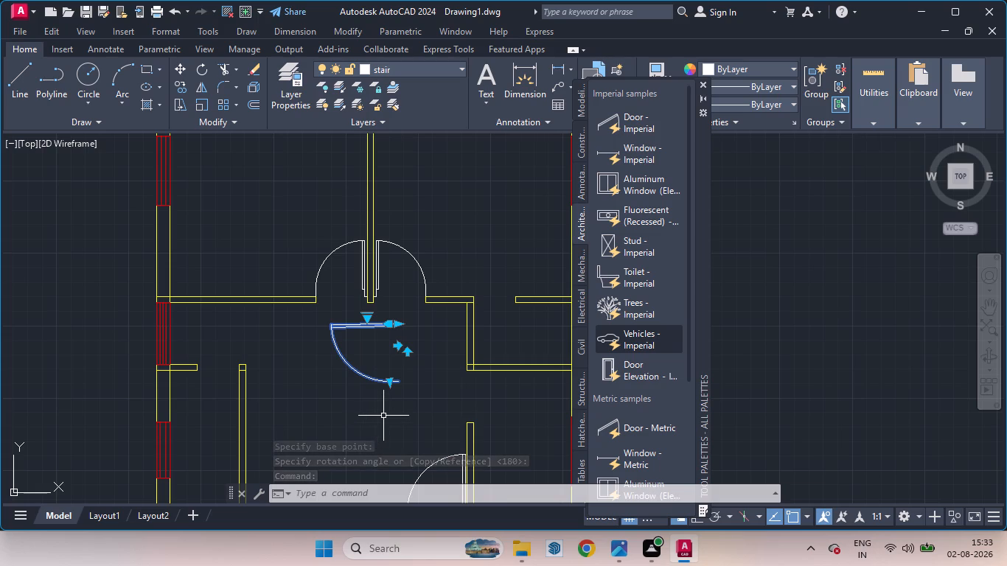
key(m)
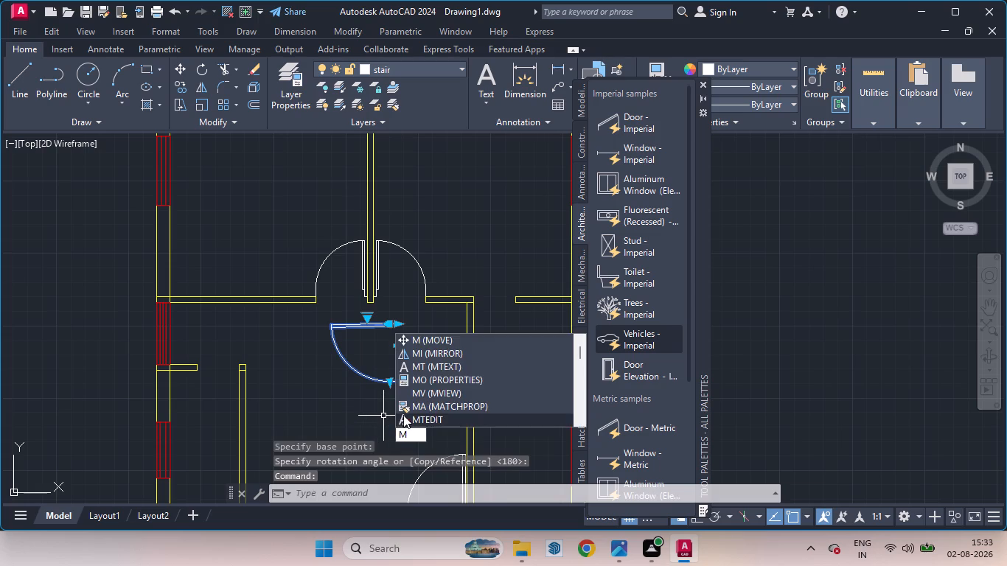
key(Return)
click(399, 320)
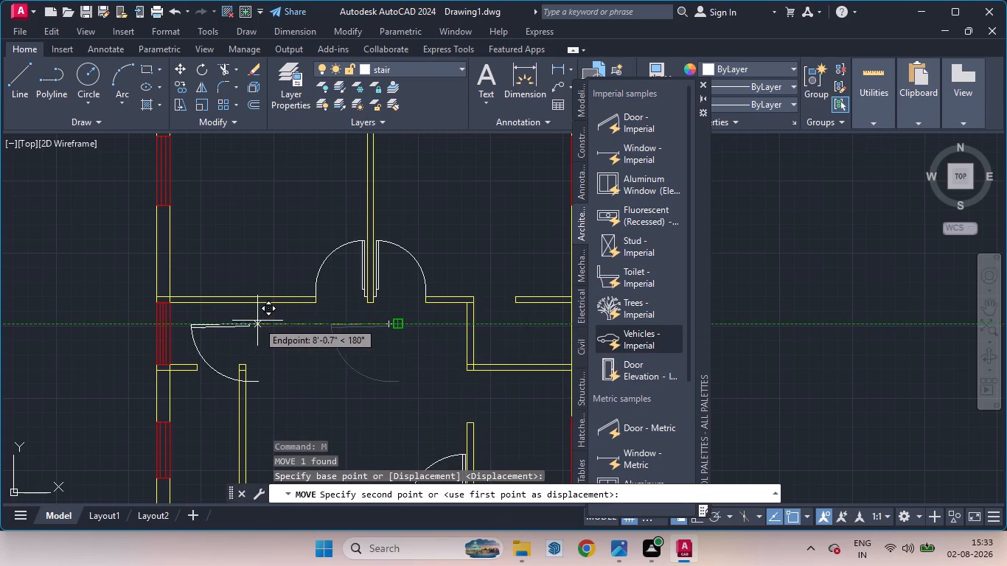
scroll(242, 304, up, 2)
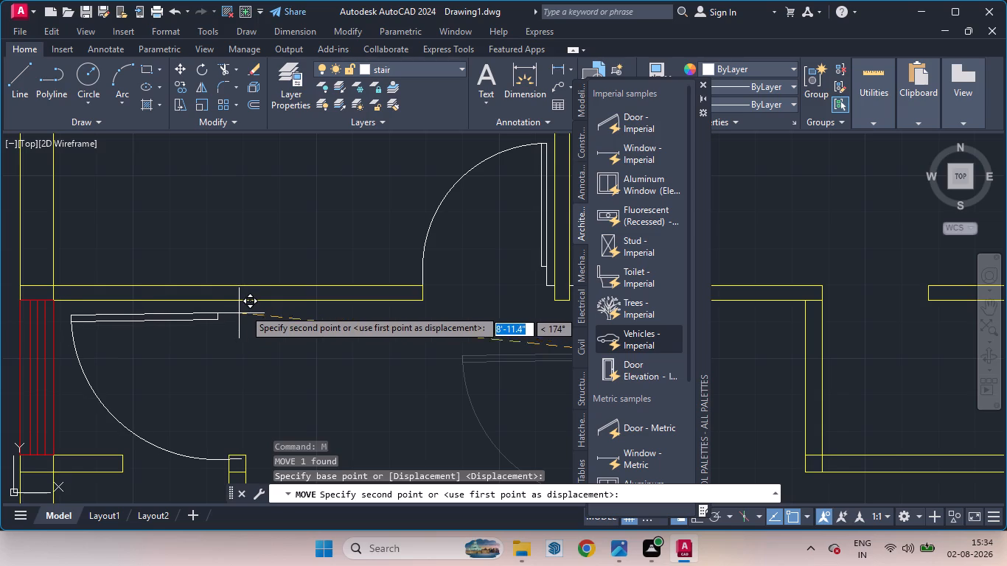
scroll(243, 279, down, 4)
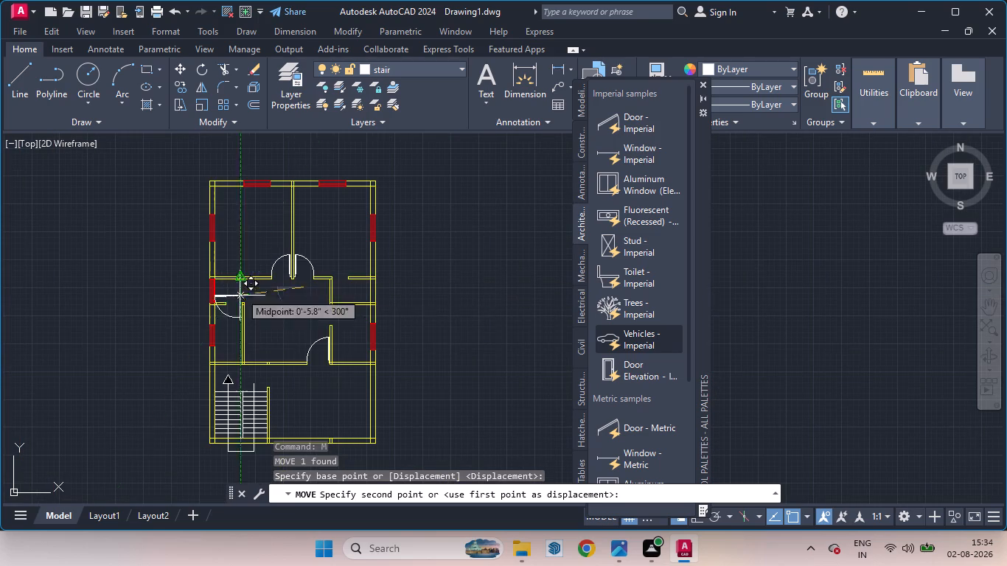
scroll(246, 375, up, 3)
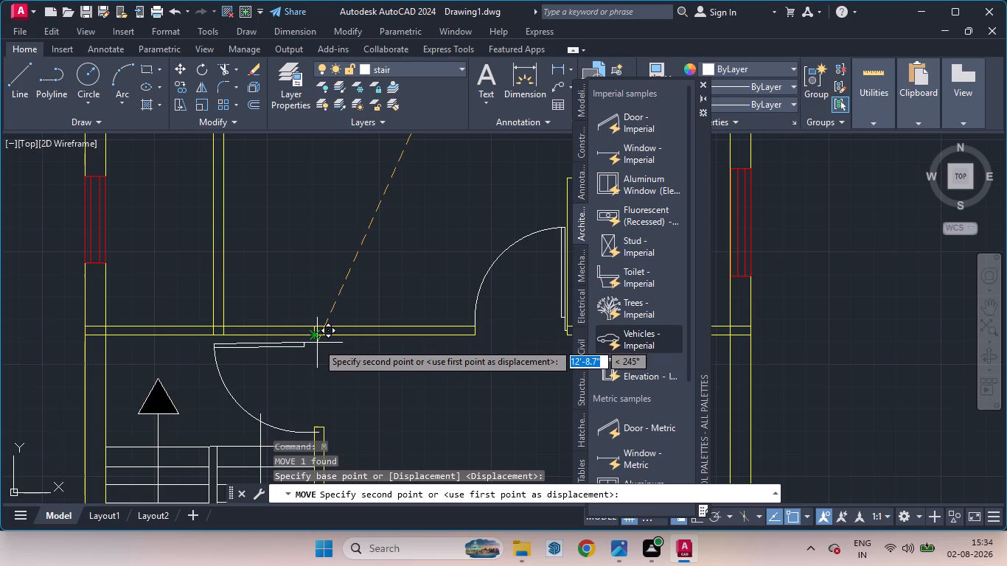
scroll(318, 342, up, 2)
scroll(319, 336, down, 4)
scroll(323, 338, up, 2)
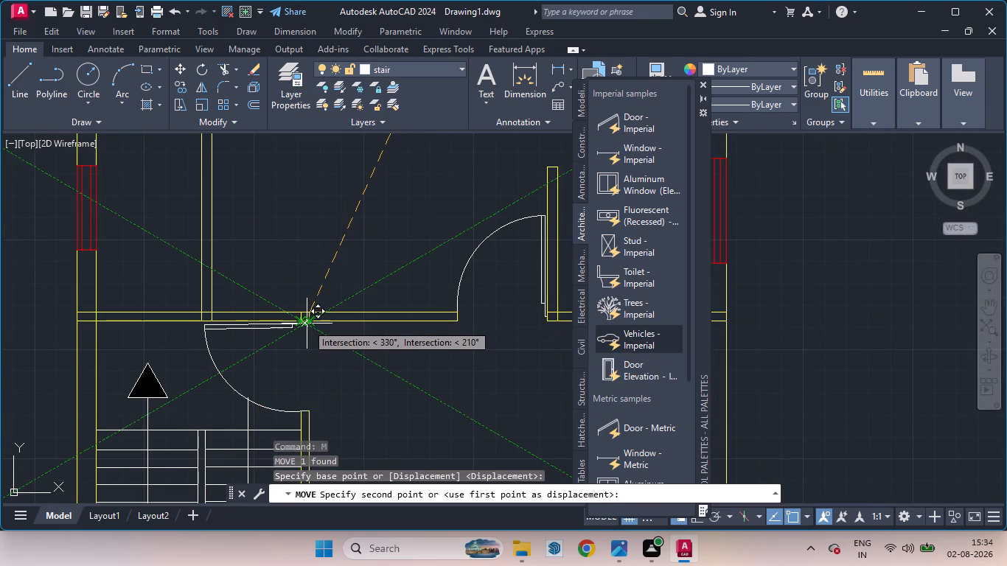
click(307, 324)
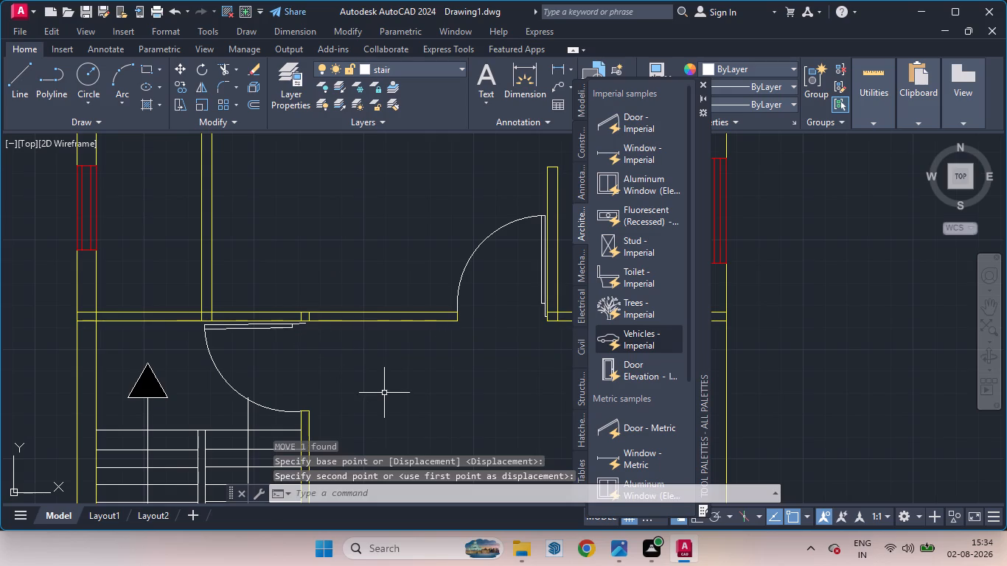
Draw a short vertical line from the moved door's hinge end up into the horizontal wall, between the two short cross lines.
key(space)
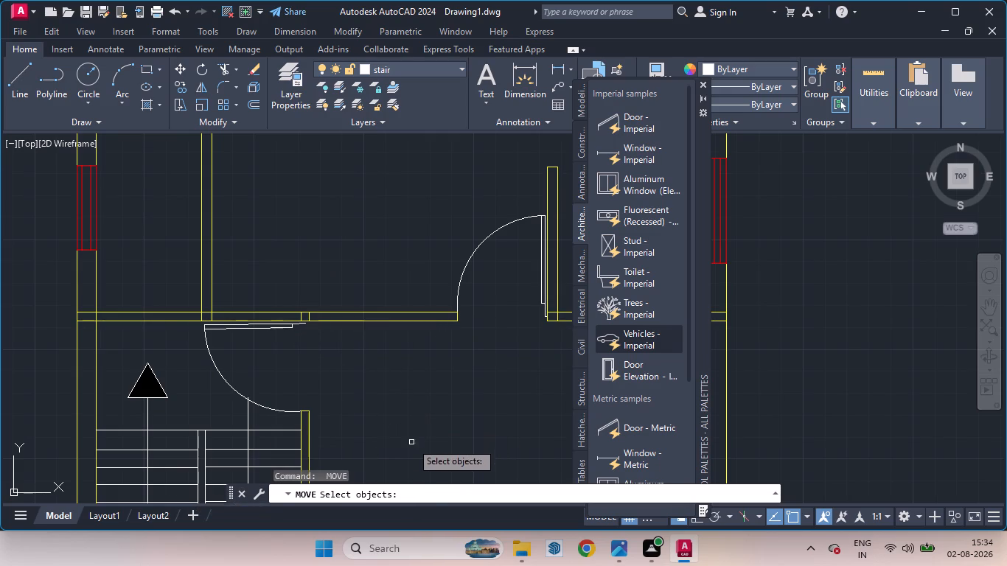
key(space)
key(l)
key(Return)
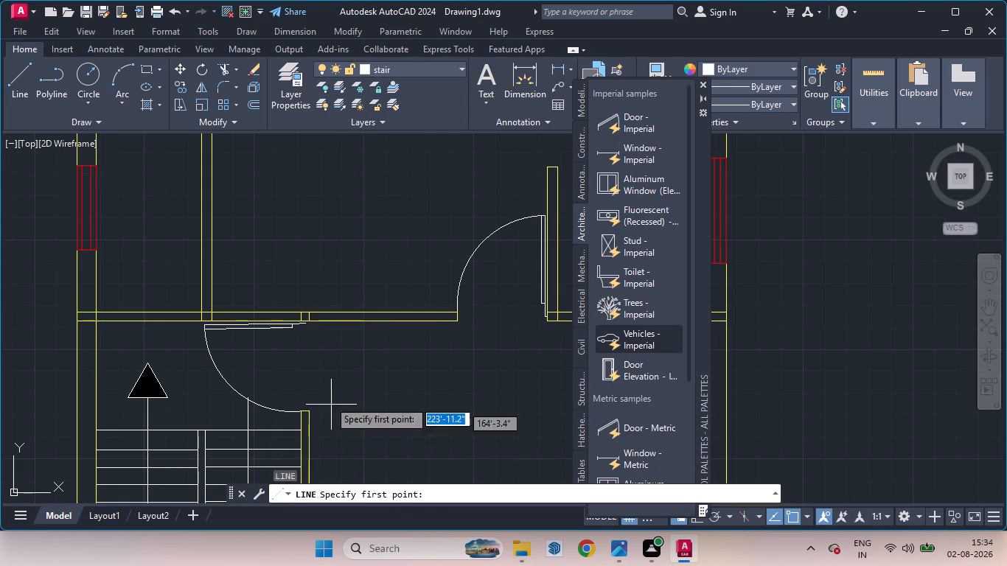
scroll(288, 246, up, 1)
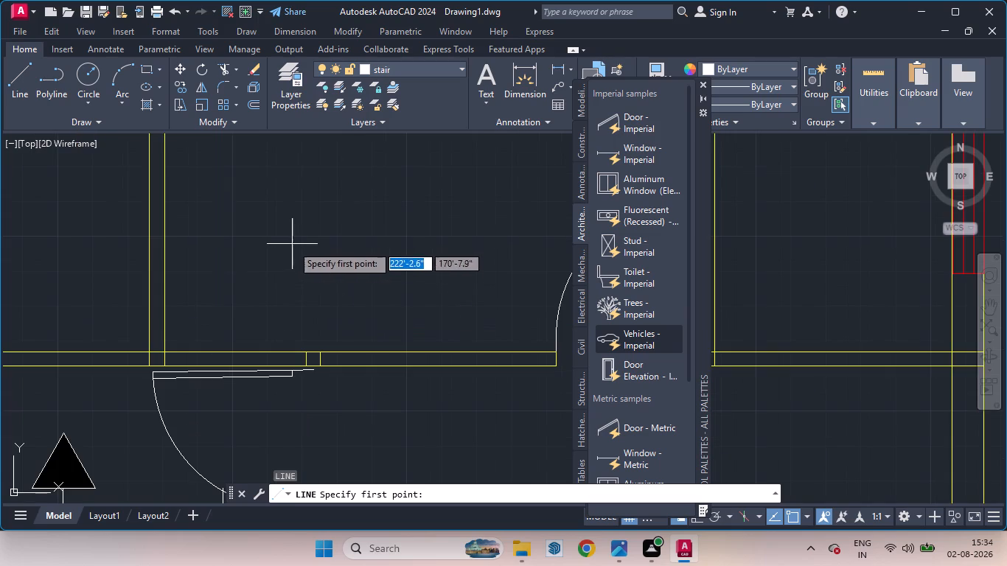
scroll(295, 268, up, 1)
scroll(303, 454, up, 3)
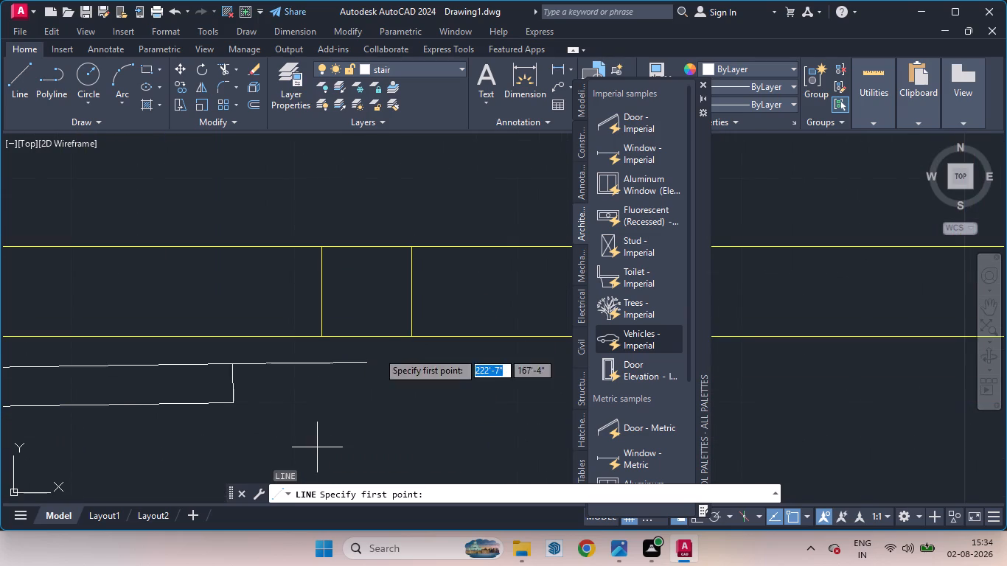
click(368, 364)
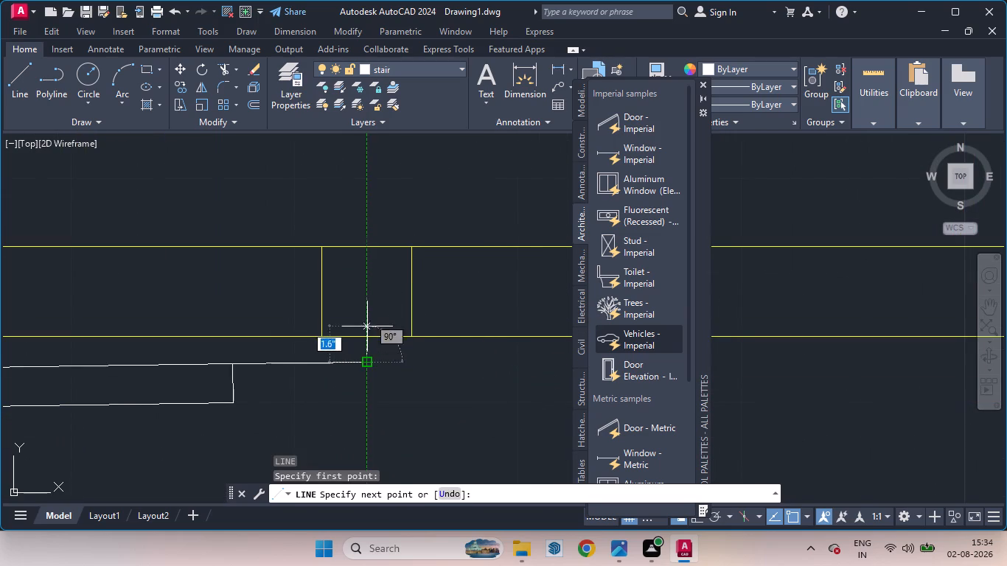
click(367, 295)
key(space)
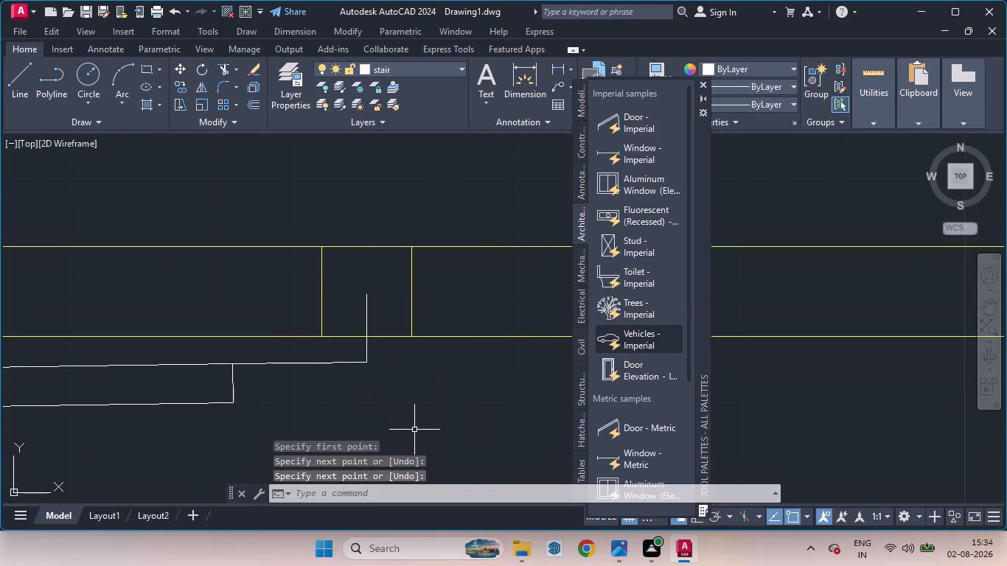
Trim the short vertical line at the stair door's hinge where it runs inside the horizontal wall.
key(t)
key(r)
key(Return)
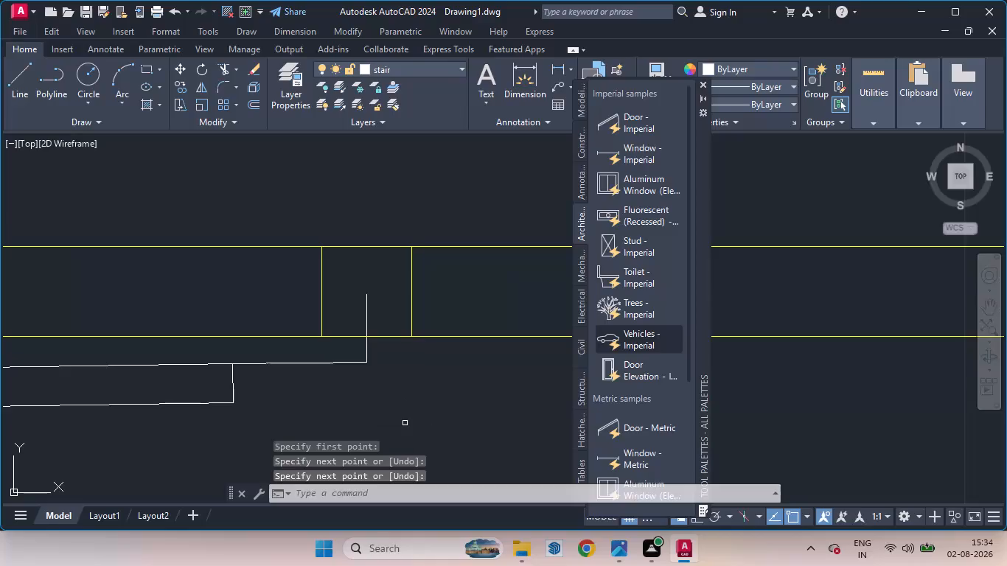
key(Return)
click(366, 301)
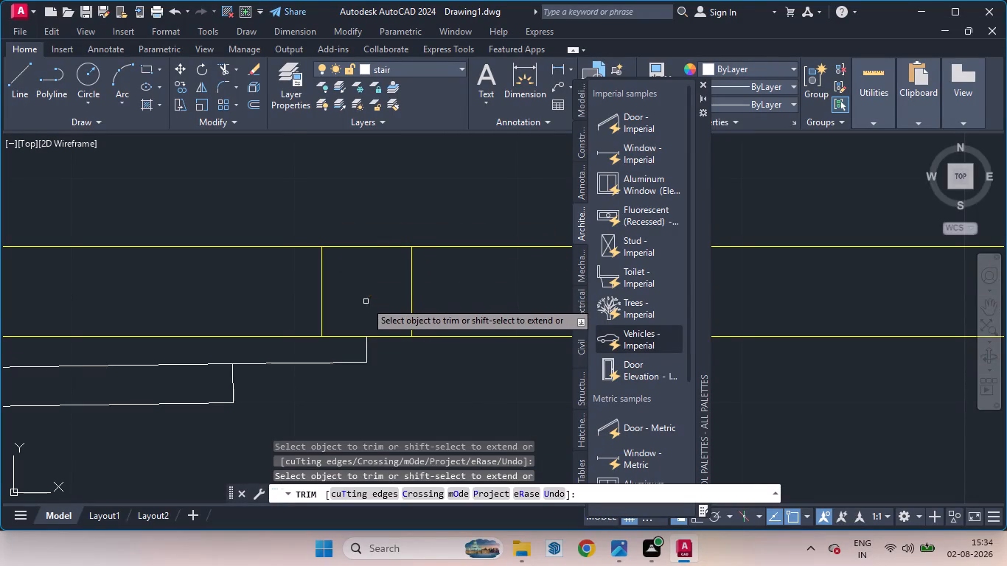
scroll(383, 321, down, 7)
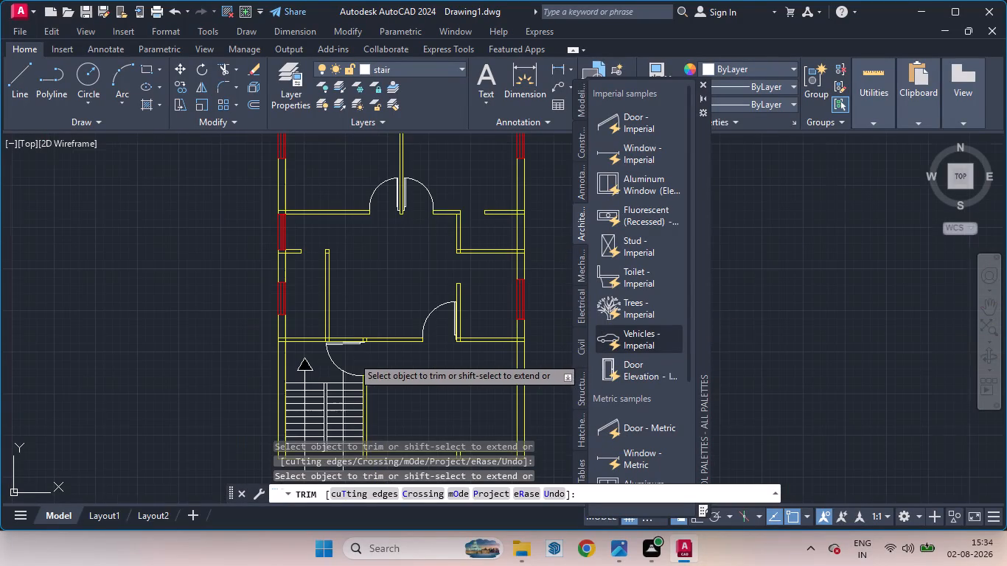
key(space)
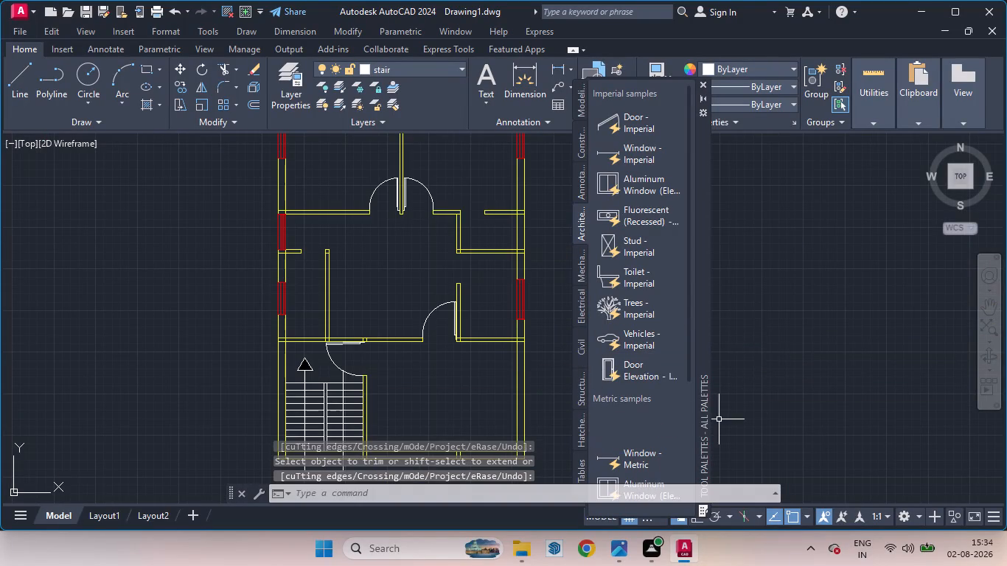
Mirror the west door of the upper pair downward about a horizontal line through its hinge, keeping the original.
scroll(392, 288, down, 2)
scroll(365, 312, up, 1)
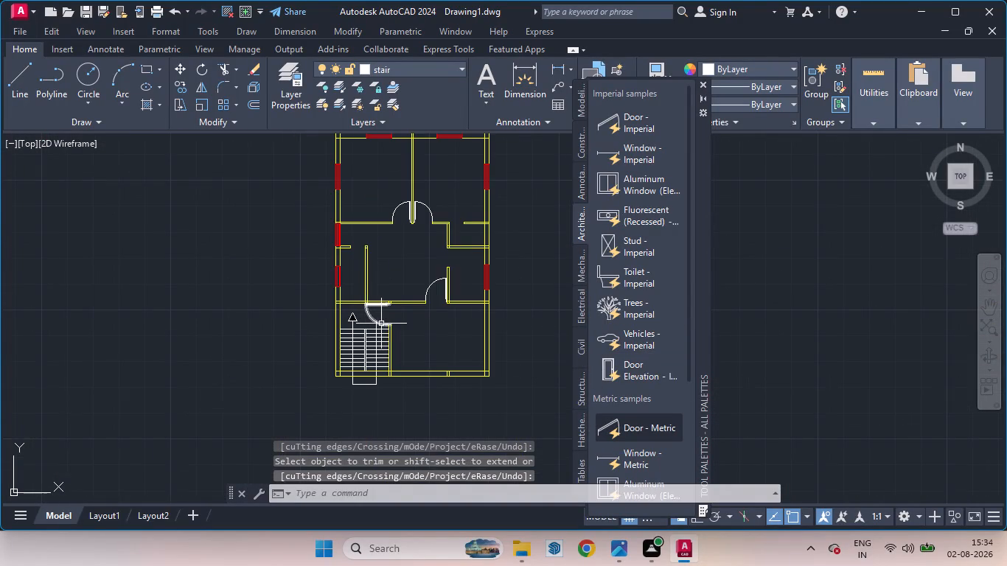
scroll(360, 242, up, 1)
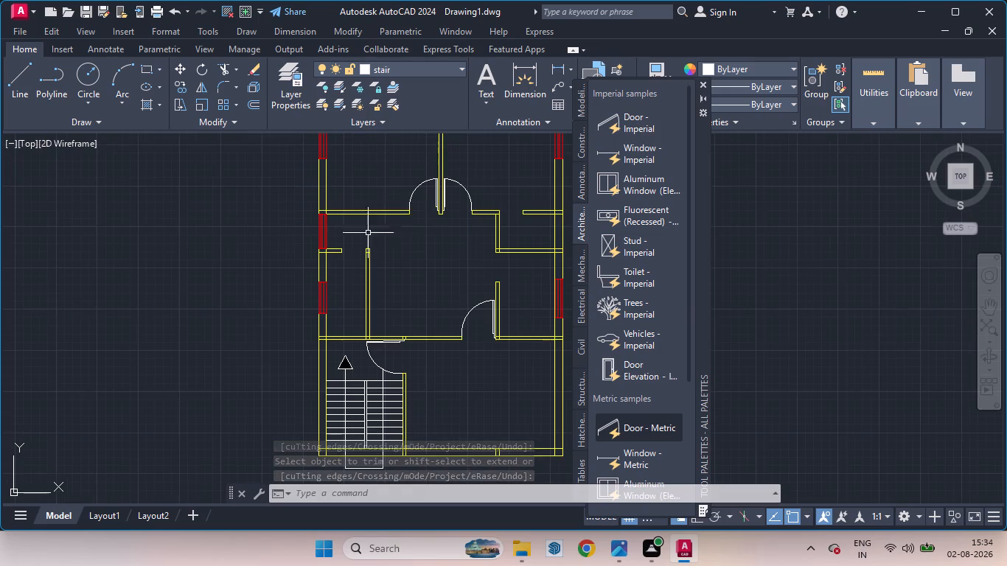
click(424, 184)
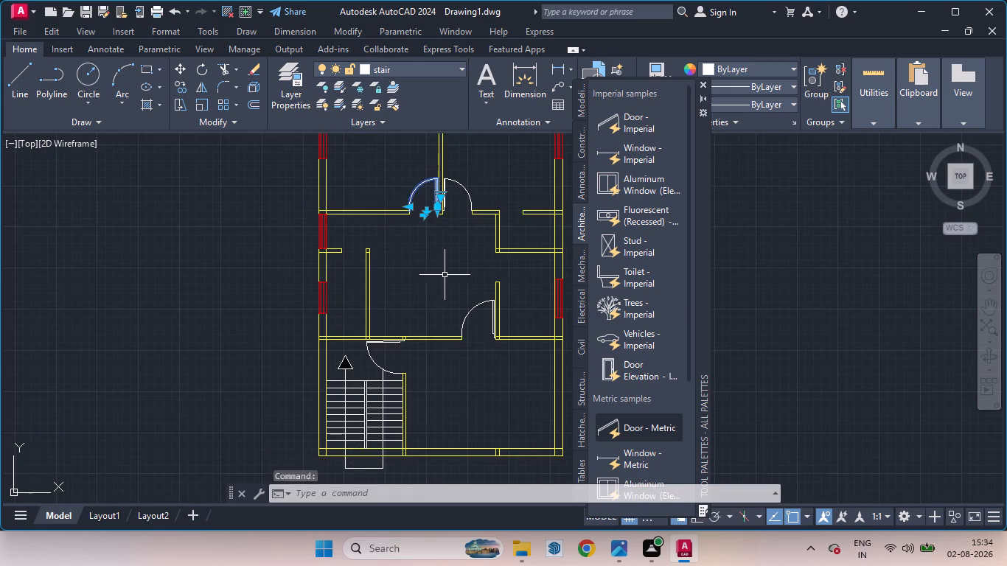
text(mi)
key(Return)
click(437, 211)
click(414, 211)
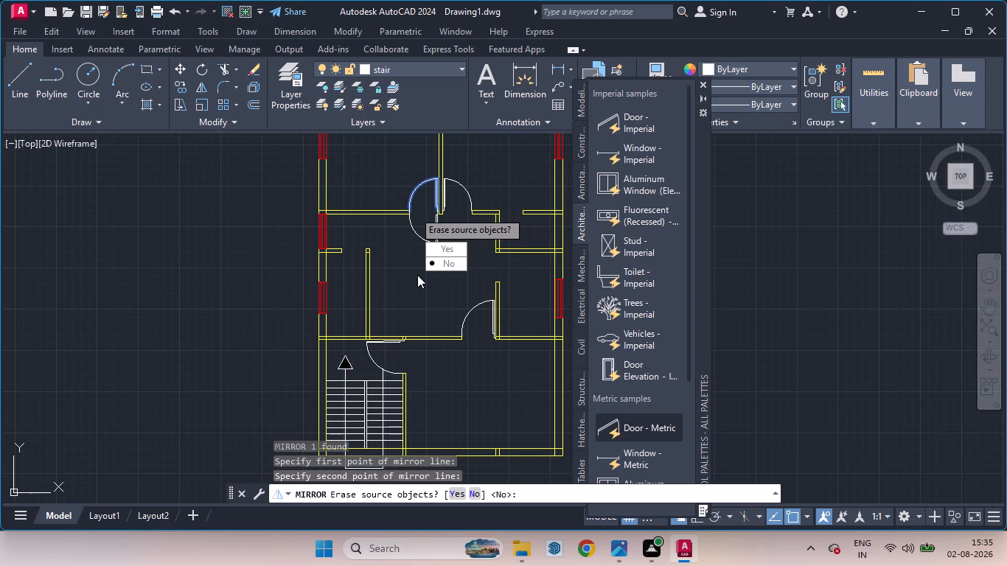
drag(442, 261, 414, 211)
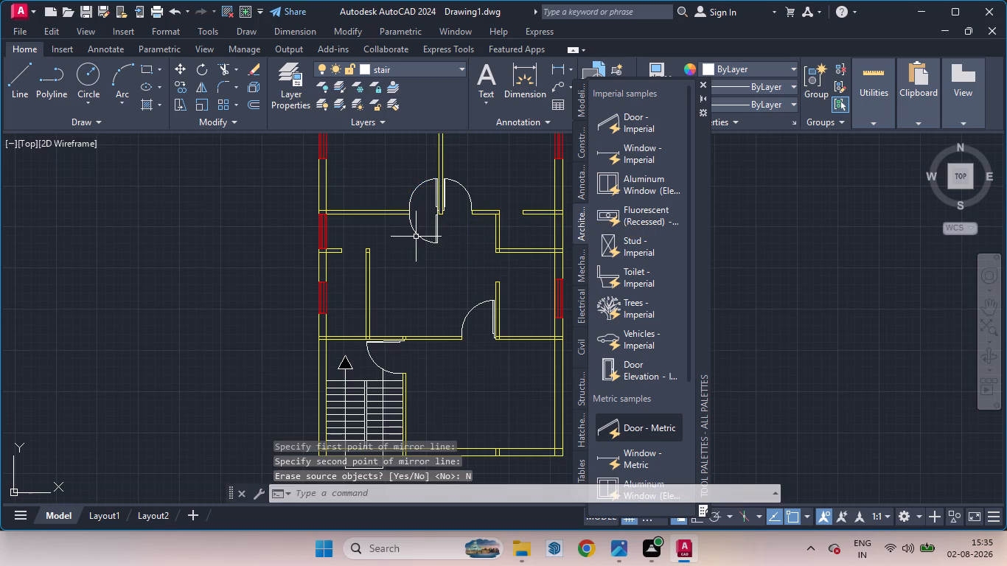
Move the mirrored door by its hinge end into the small west room's opening, against the partition wall's west face.
scroll(521, 210, up, 1)
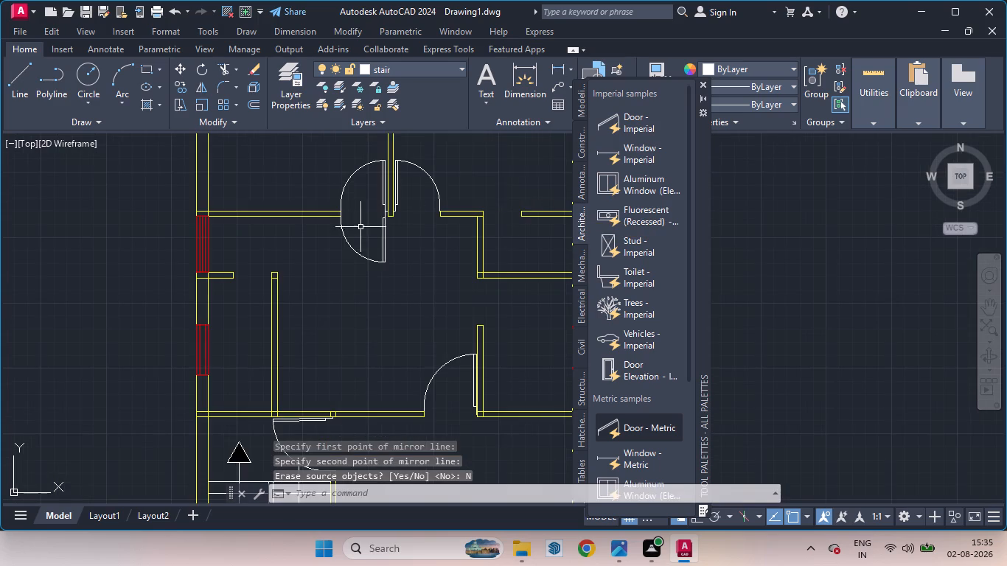
scroll(374, 237, up, 2)
scroll(374, 255, down, 1)
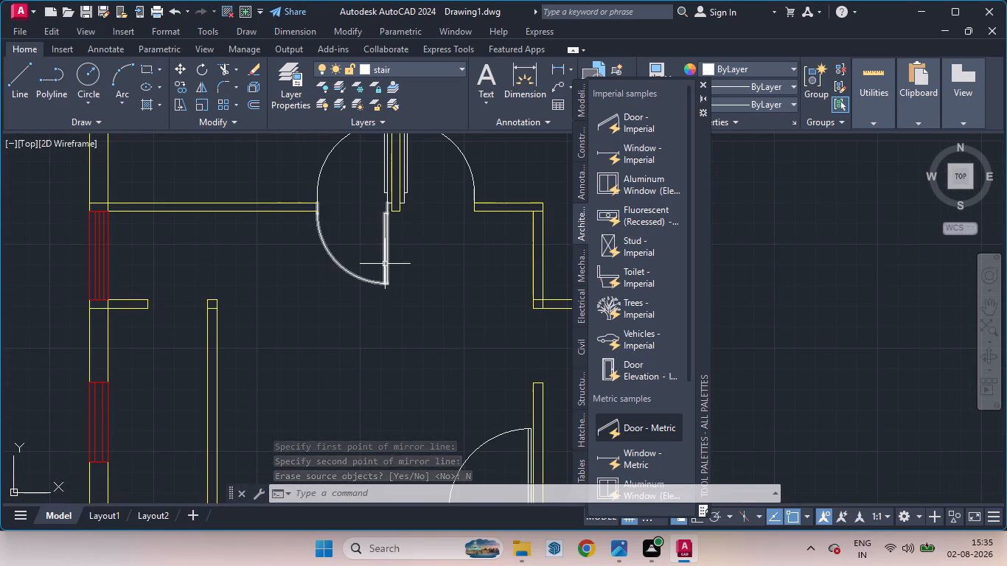
click(385, 264)
key(m)
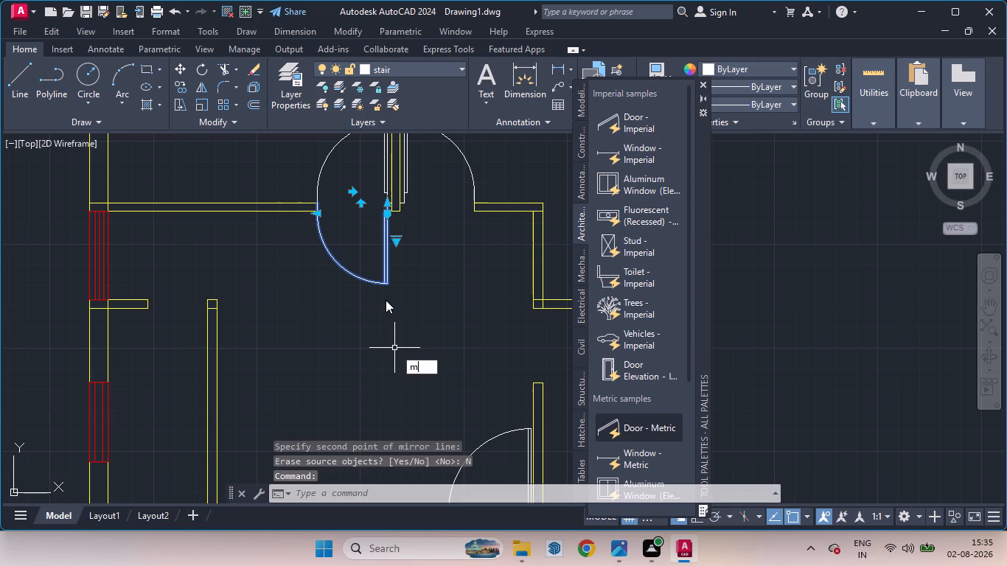
key(Return)
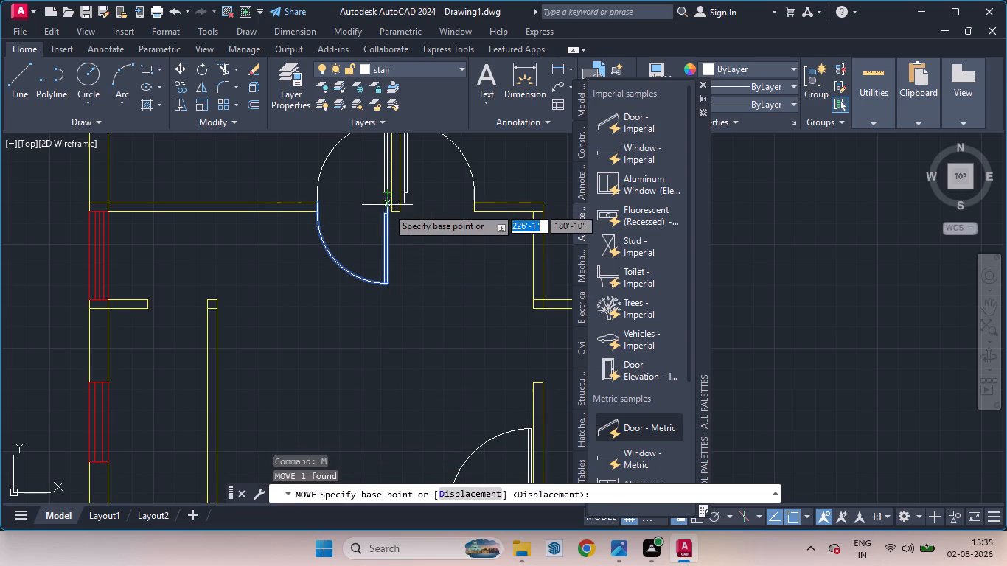
click(388, 206)
scroll(203, 310, up, 1)
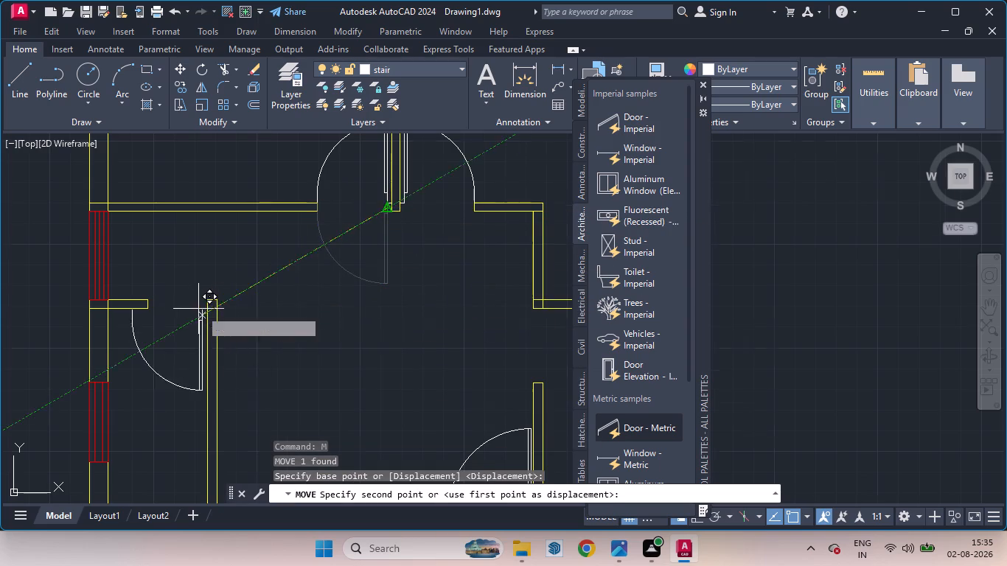
scroll(203, 310, up, 1)
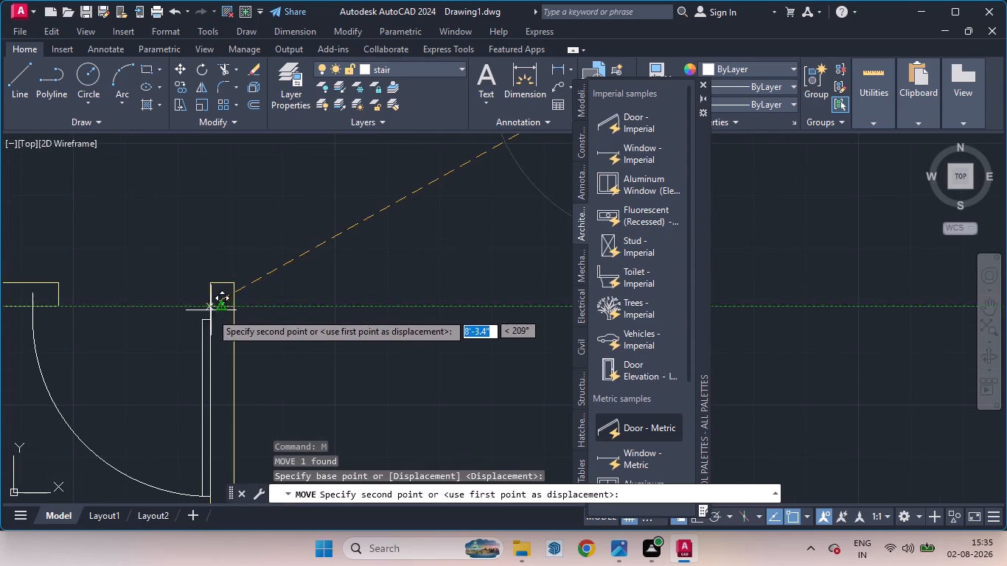
click(210, 316)
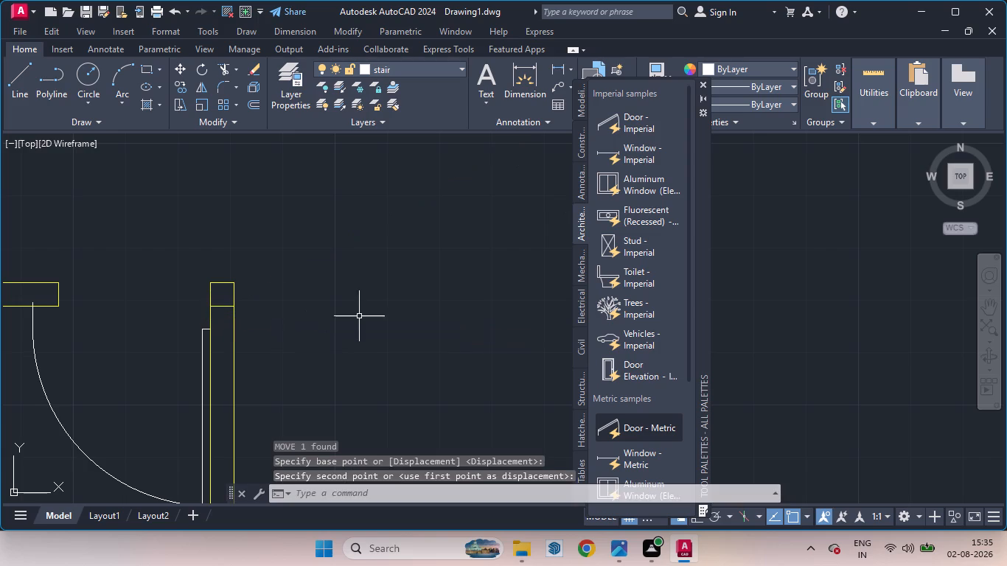
Scale the moved door and the partition's east line down about the door's hinge end, fitting the swing to the opening width.
drag(234, 359, 89, 412)
drag(77, 413, 63, 424)
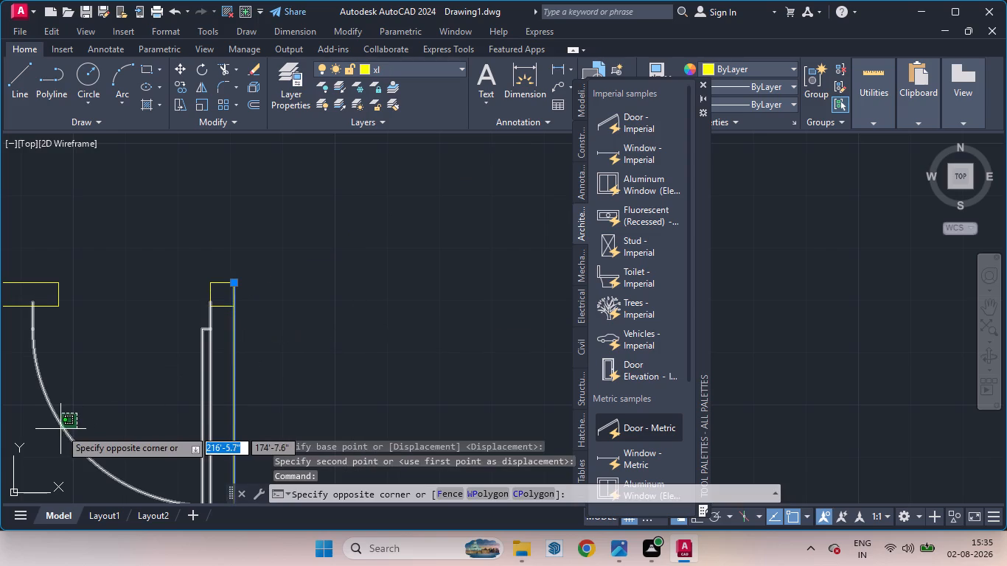
click(60, 429)
key(s)
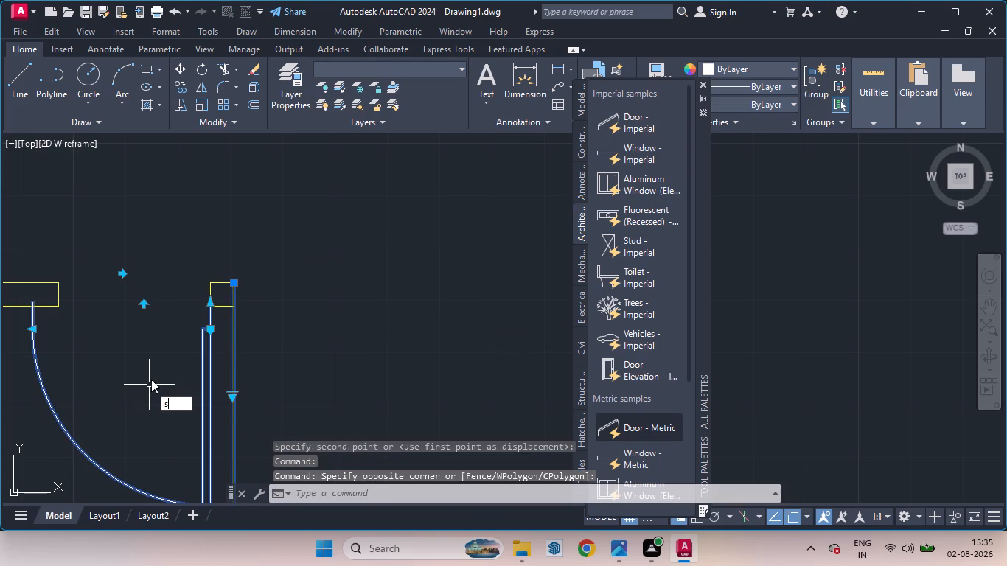
key(c)
key(shift+Return)
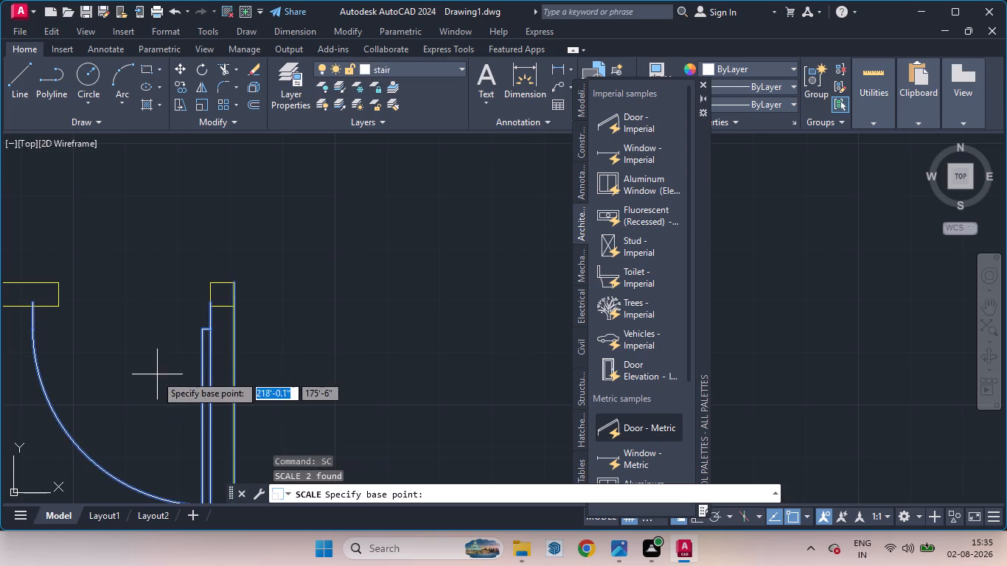
scroll(212, 334, down, 1)
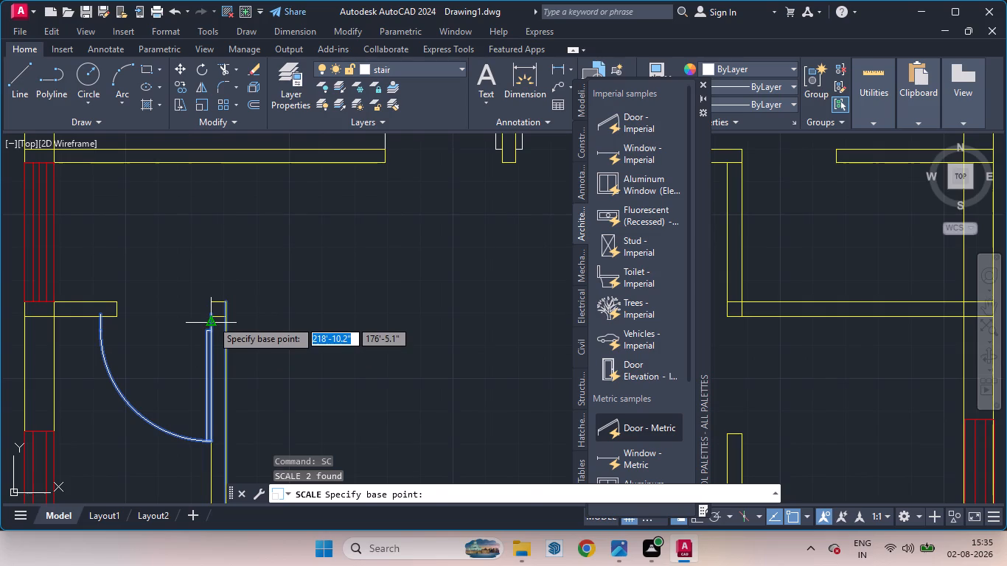
click(211, 315)
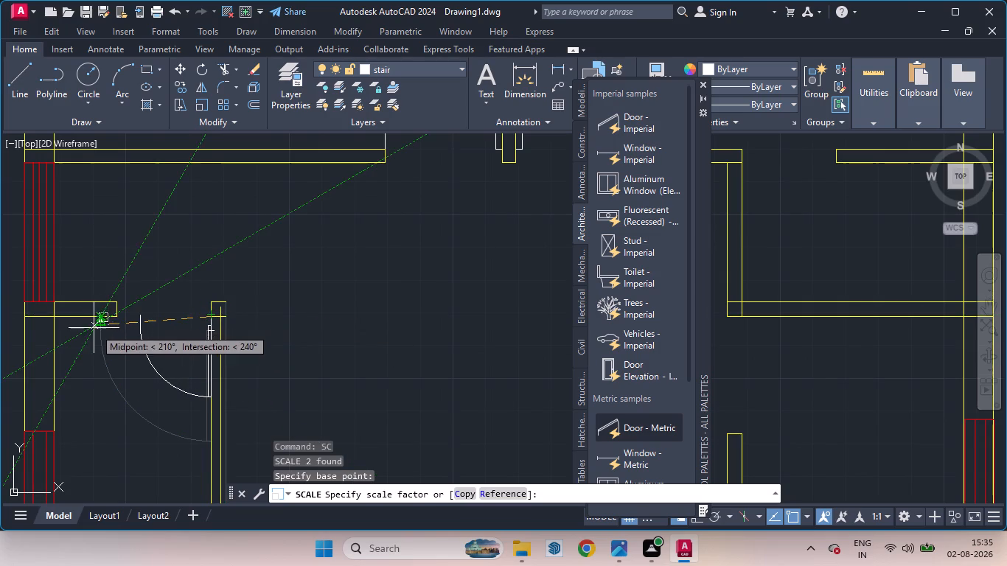
click(58, 307)
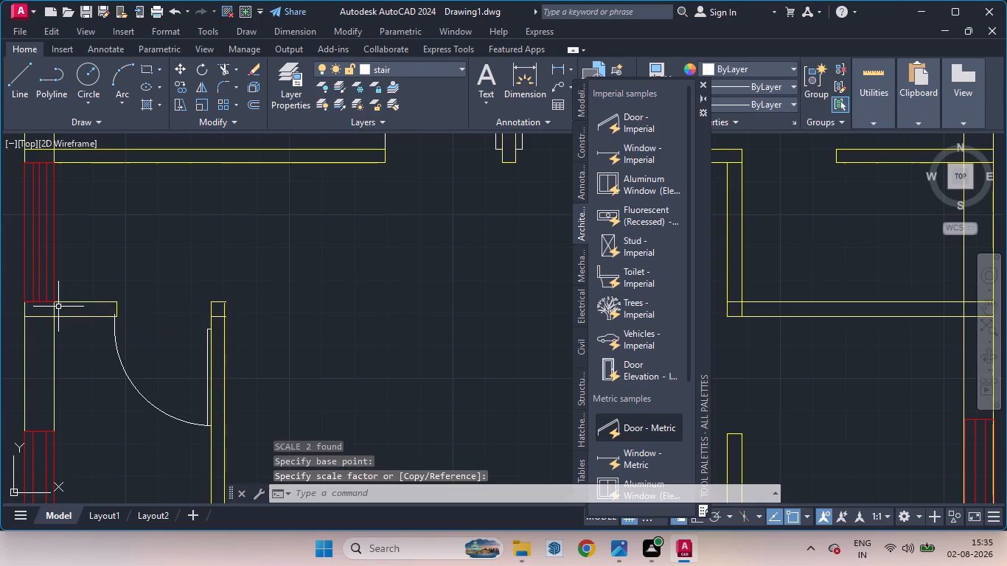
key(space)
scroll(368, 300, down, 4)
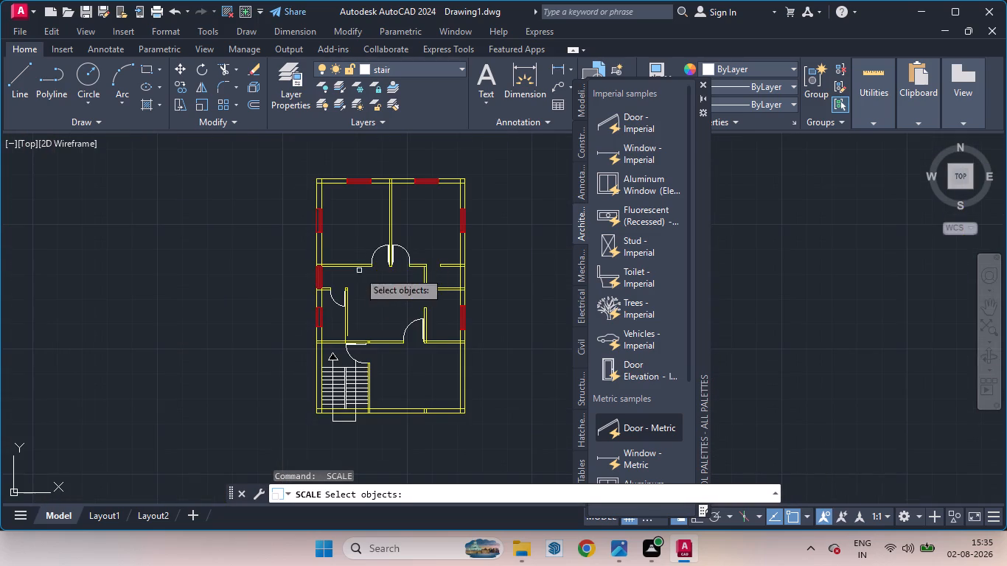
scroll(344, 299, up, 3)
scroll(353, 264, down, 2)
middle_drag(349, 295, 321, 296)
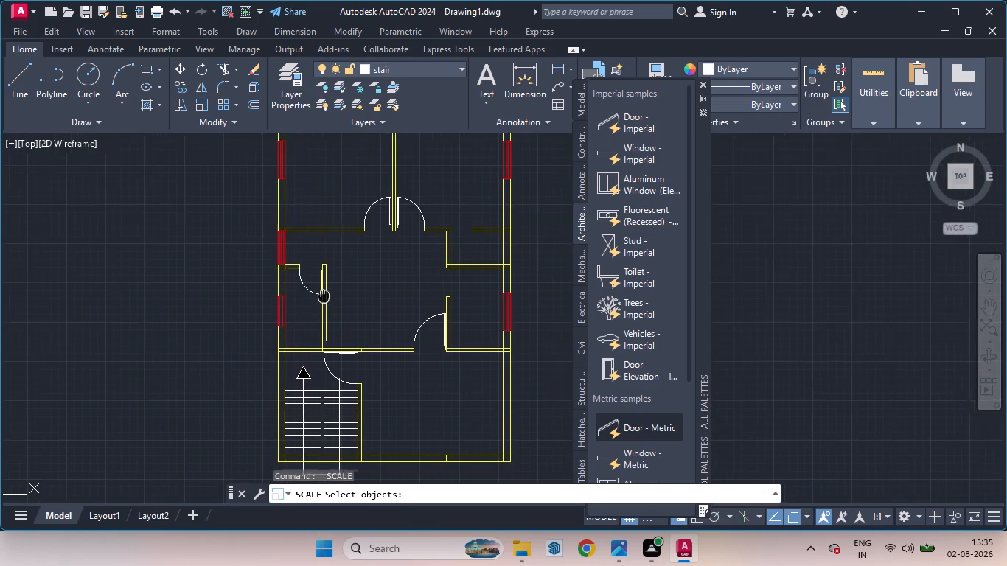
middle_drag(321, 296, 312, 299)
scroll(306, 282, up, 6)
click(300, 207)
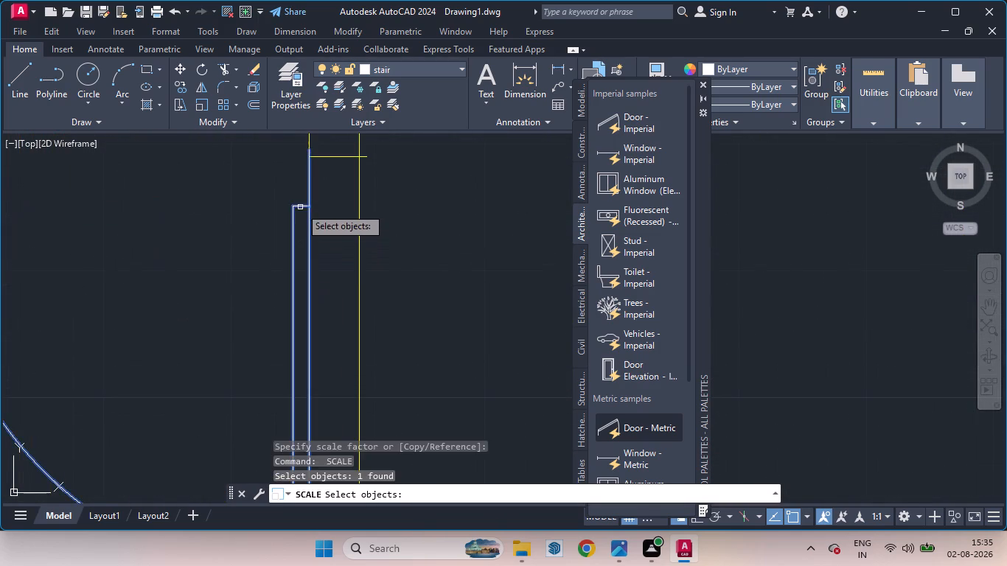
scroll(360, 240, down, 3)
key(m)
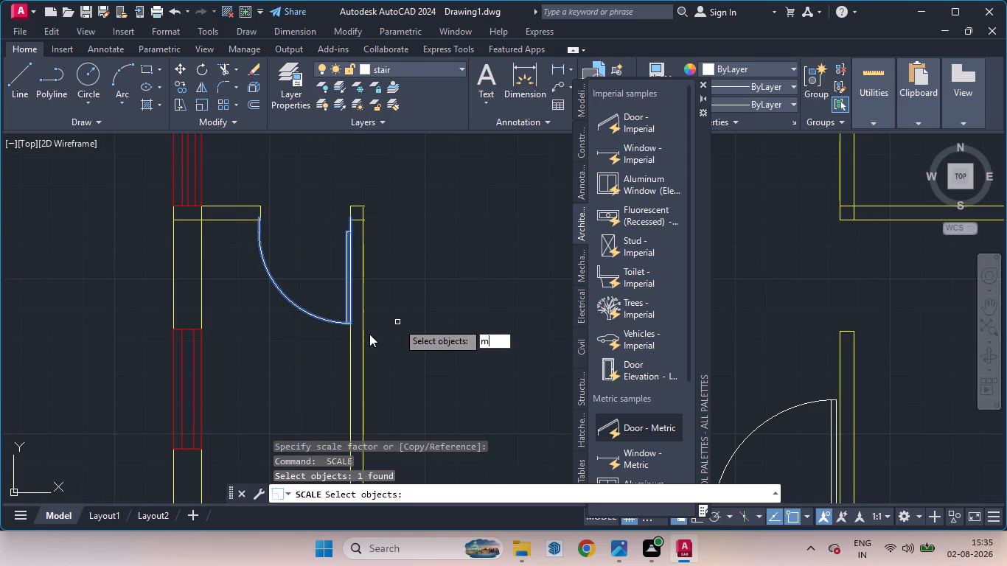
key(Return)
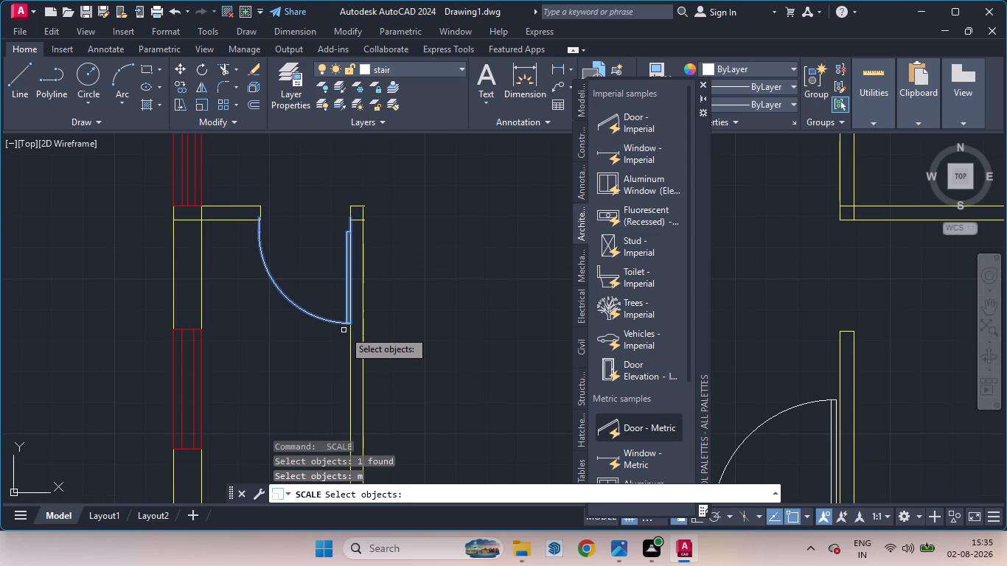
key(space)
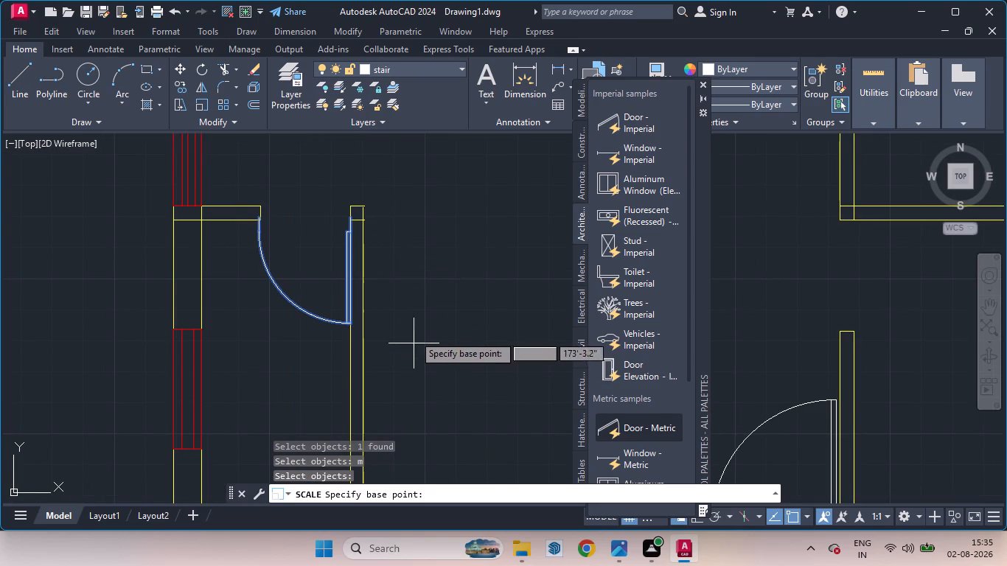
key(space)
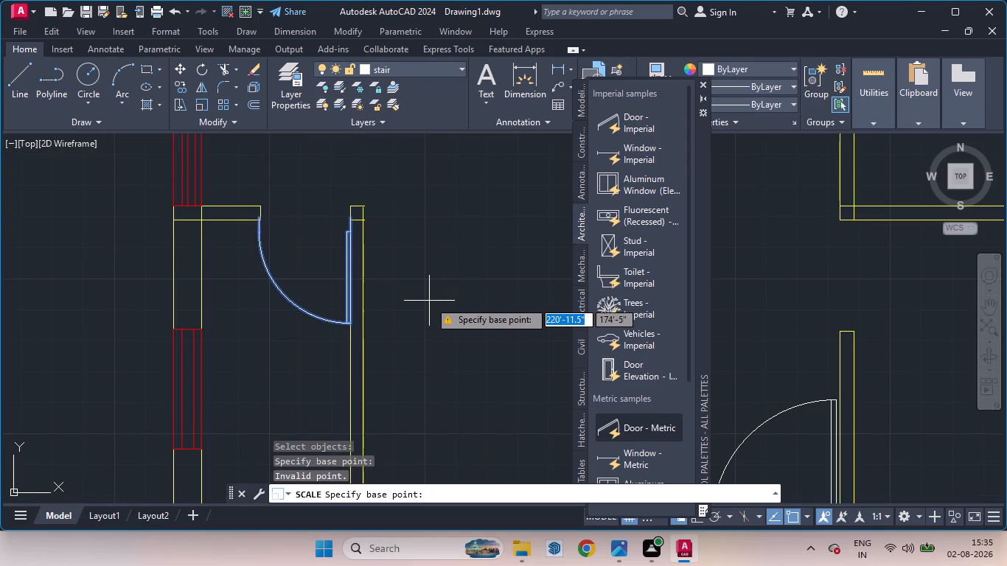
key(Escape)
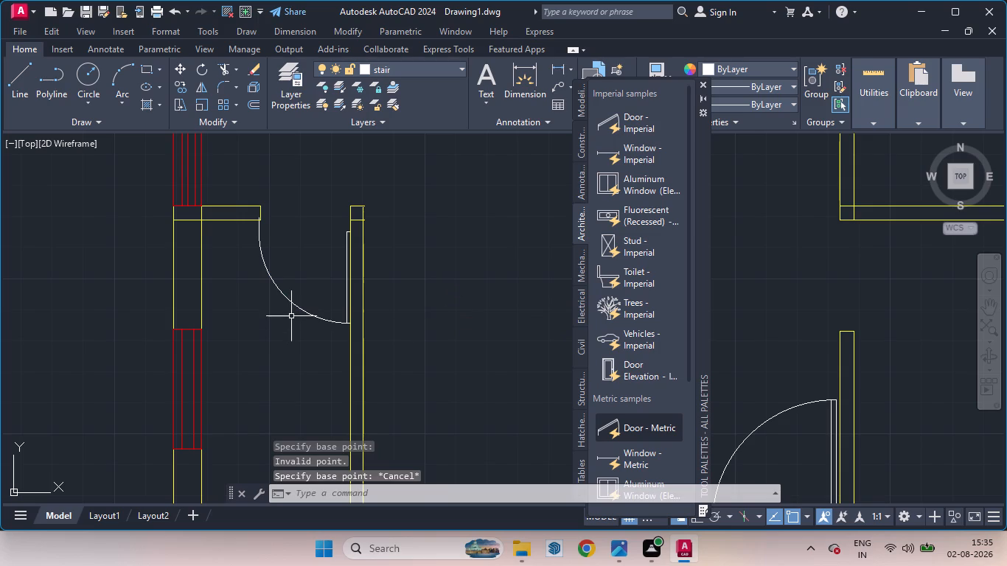
Move the scaled door by its hinge end slightly up and west, just off the partition wall's west face.
click(305, 310)
key(m)
key(Return)
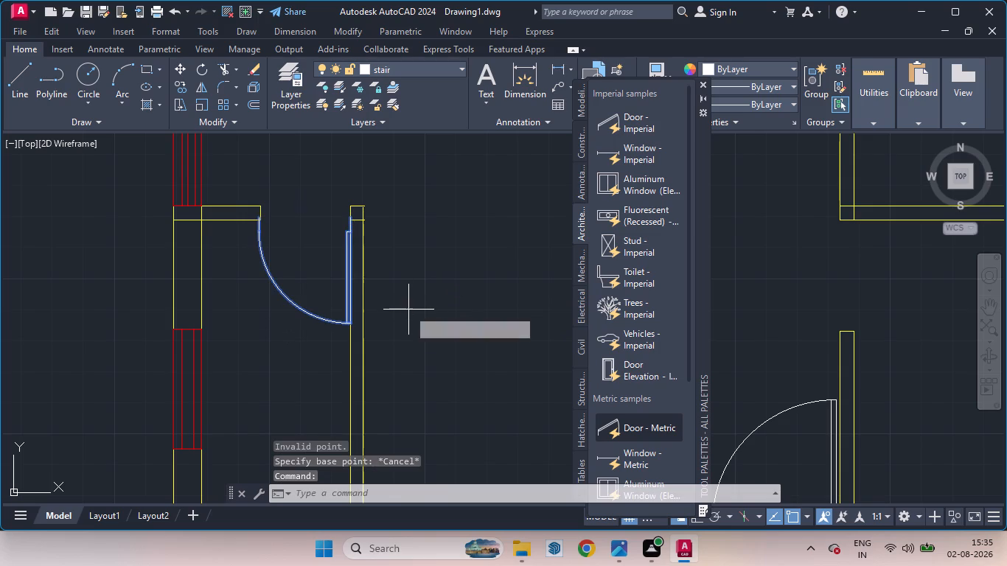
click(349, 222)
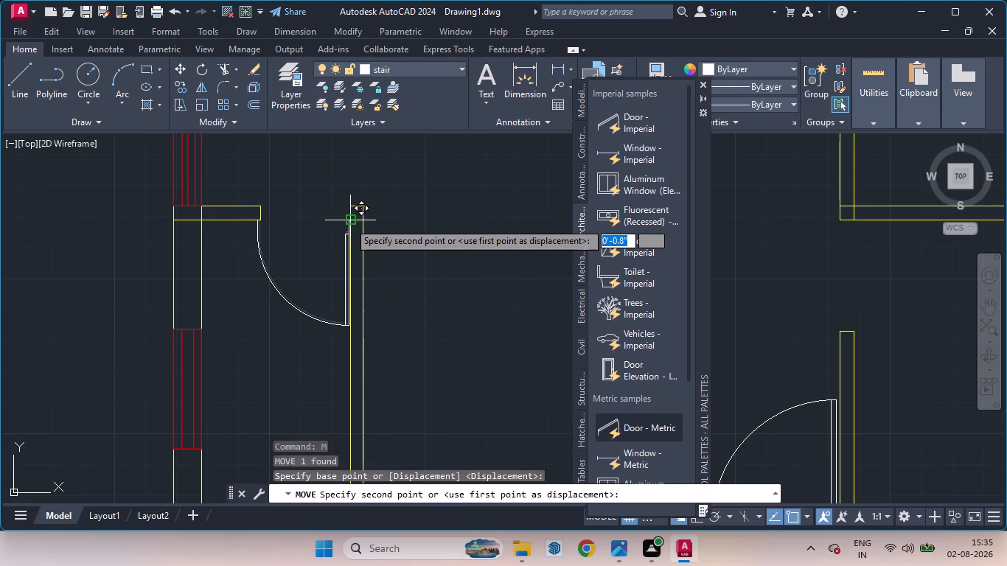
scroll(343, 219, up, 2)
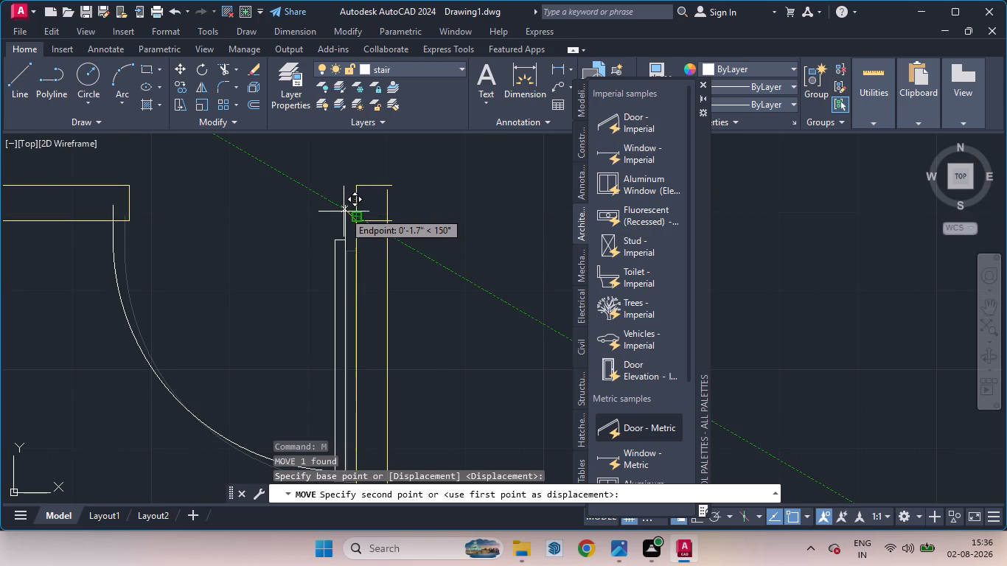
click(344, 210)
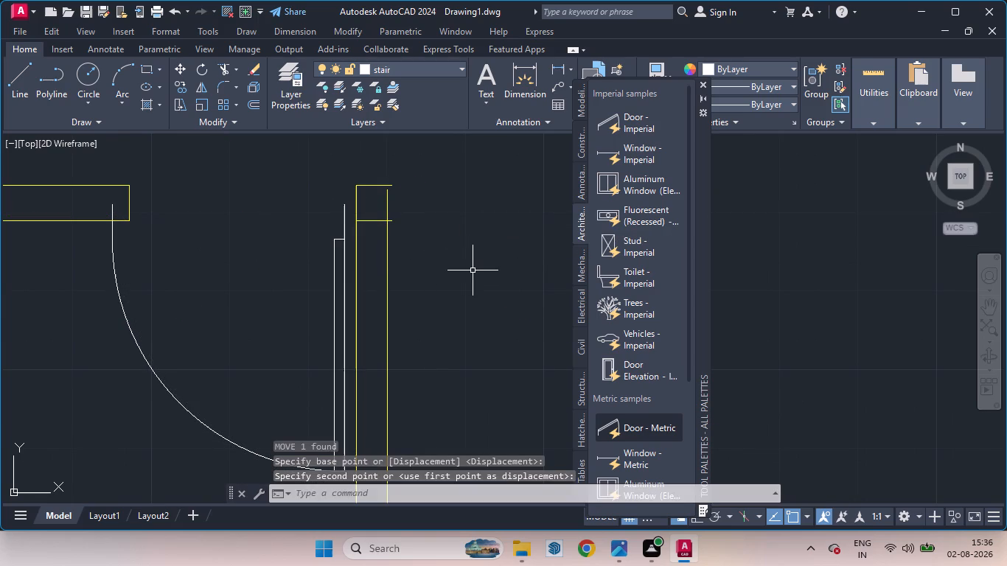
Draw a horizontal line about 1'-5" long from the small west room door's upper frame end eastward across the partition wall.
key(l)
key(Return)
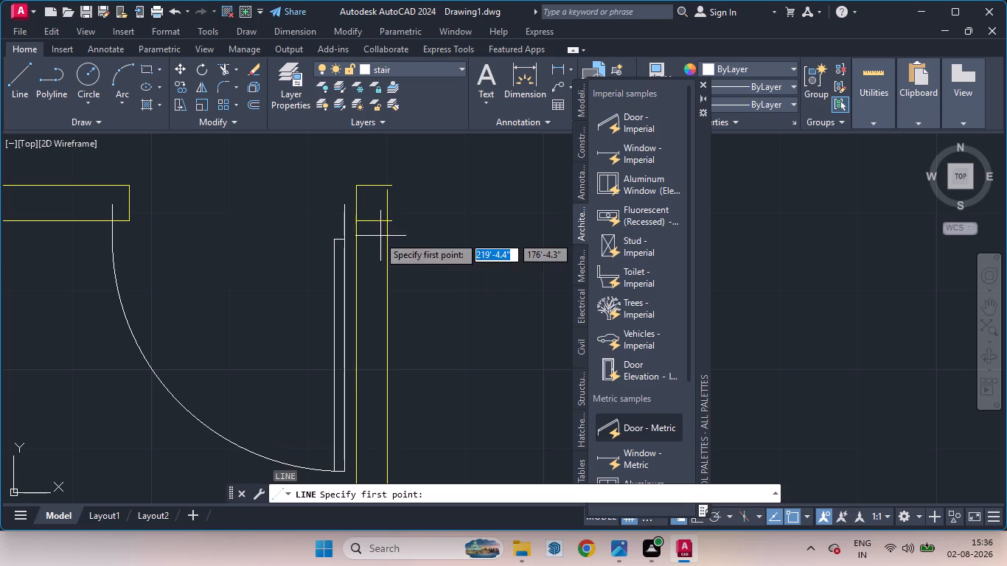
click(343, 209)
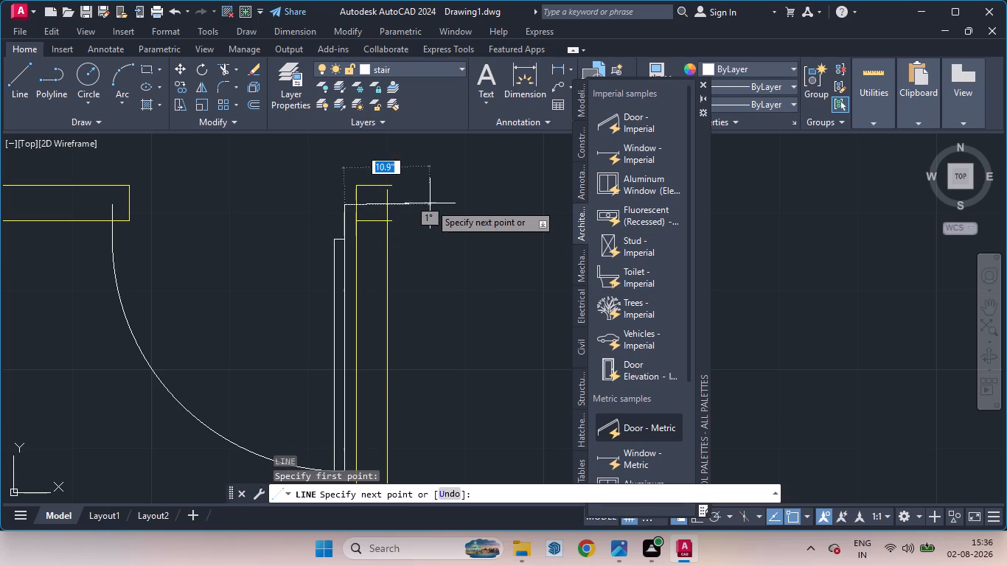
key(shift+F8)
click(478, 205)
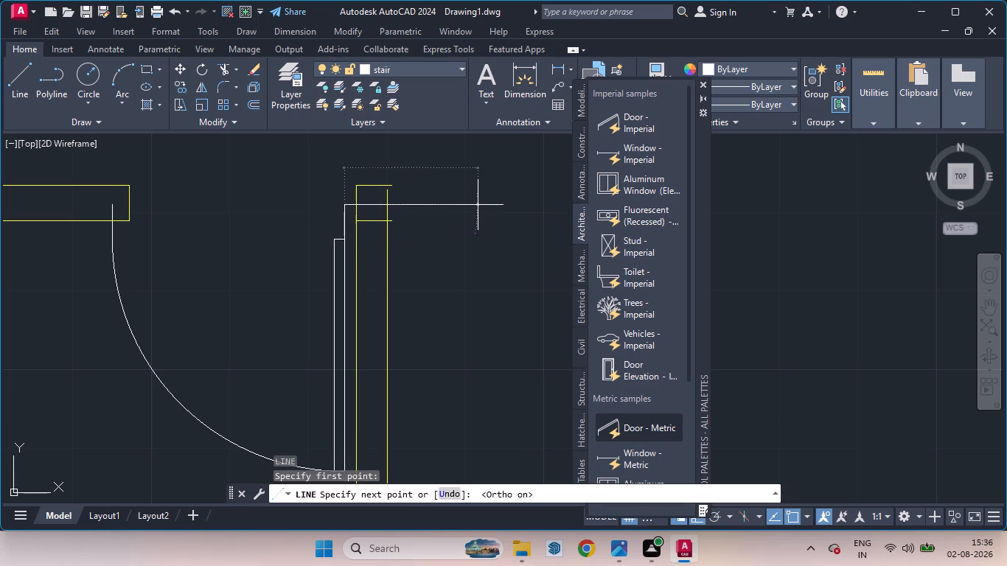
key(space)
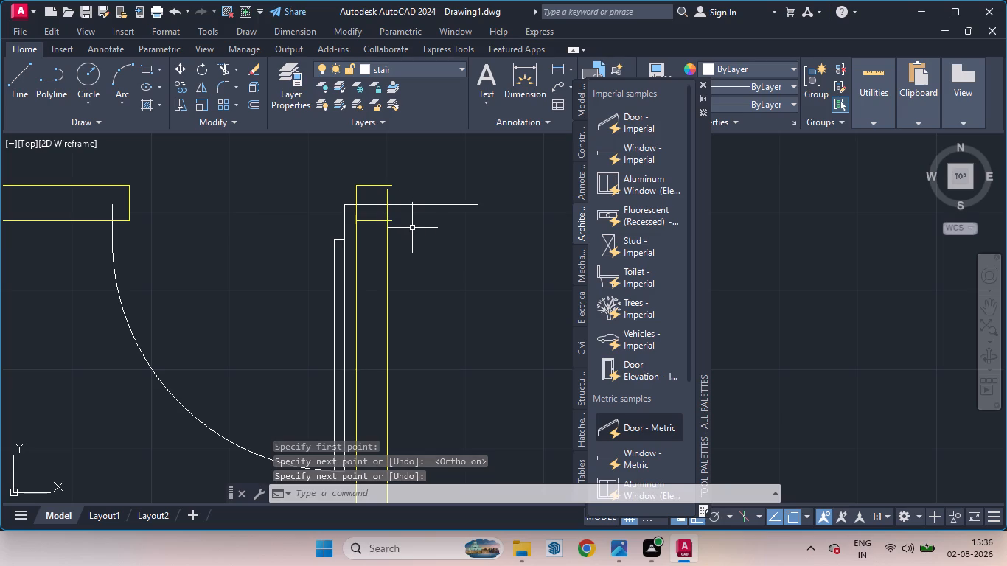
Trim the new line back to the partition's west face and remove the wall line crossing between the partition's two faces.
text(tr)
key(Return)
key(Return)
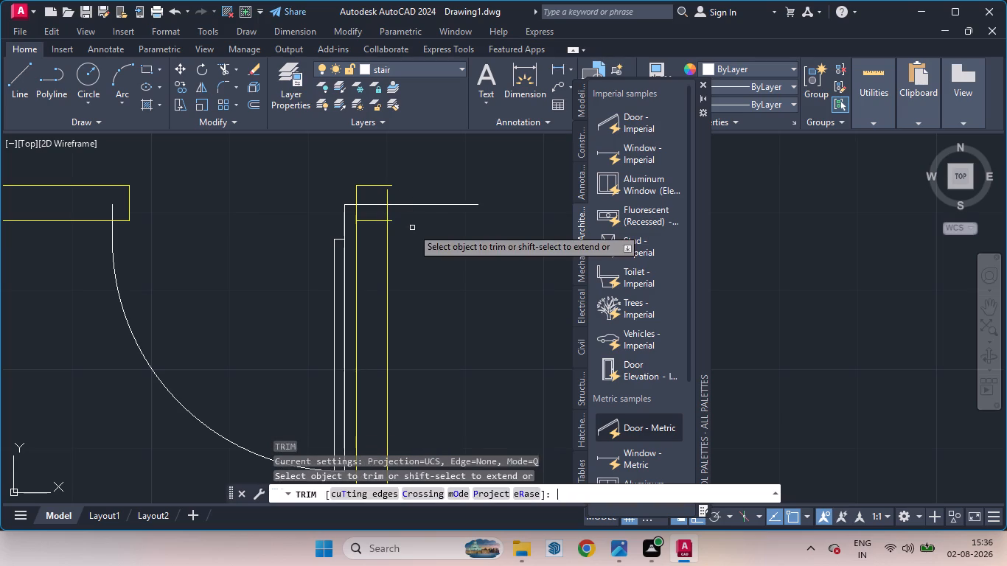
drag(425, 150, 447, 326)
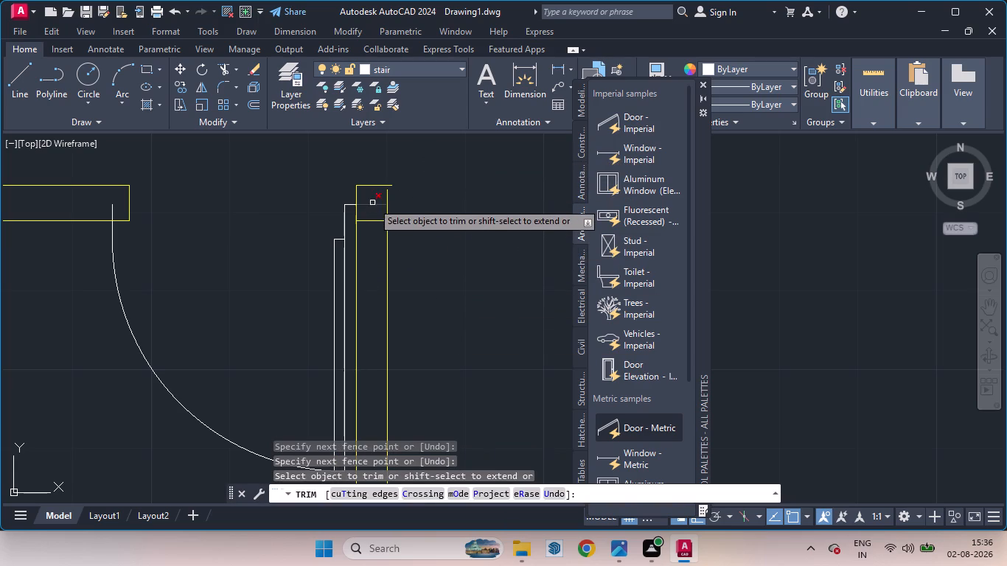
click(372, 202)
click(371, 227)
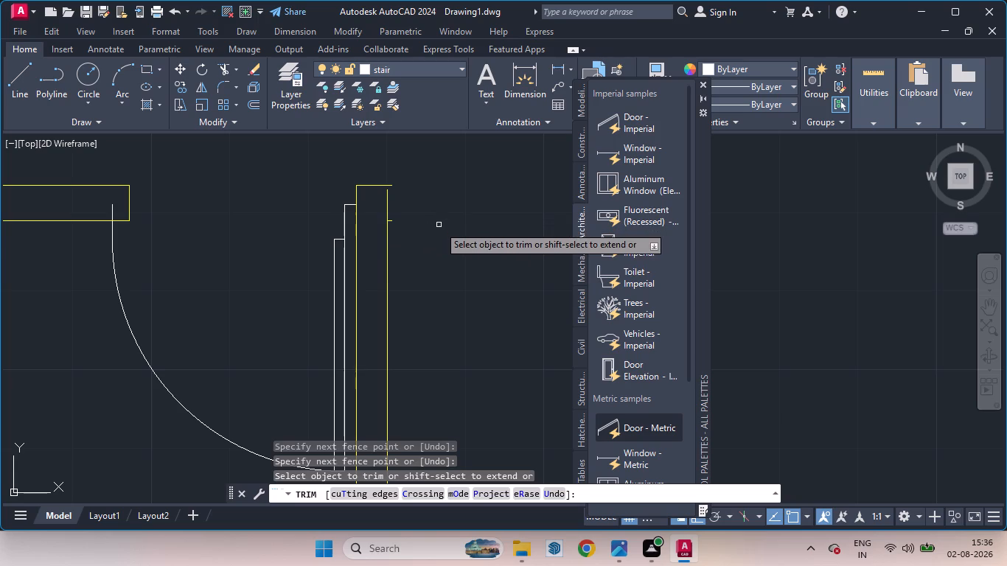
key(space)
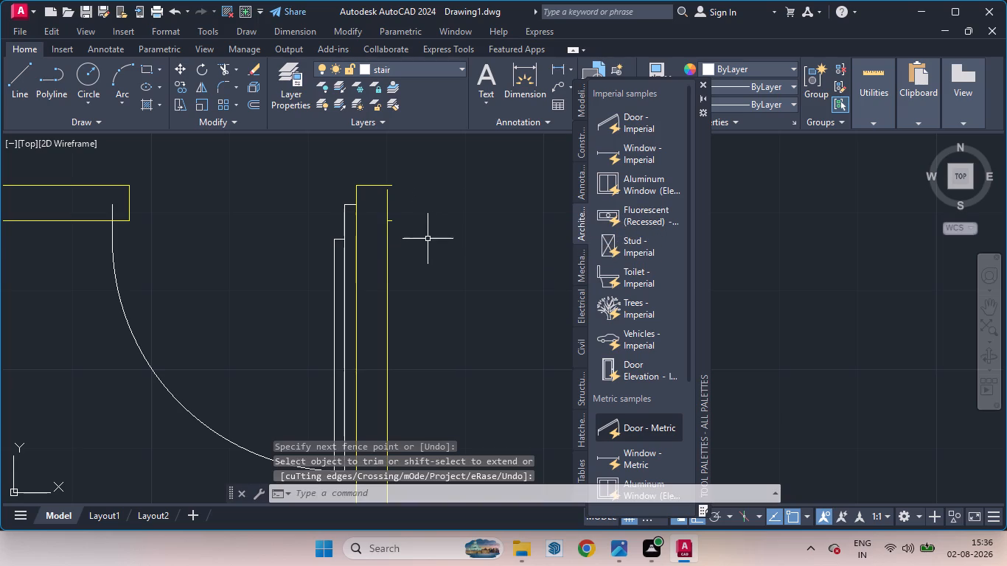
Scale the small west room's door down about its hinge end so the swing arc meets the opening's west jamb.
click(345, 220)
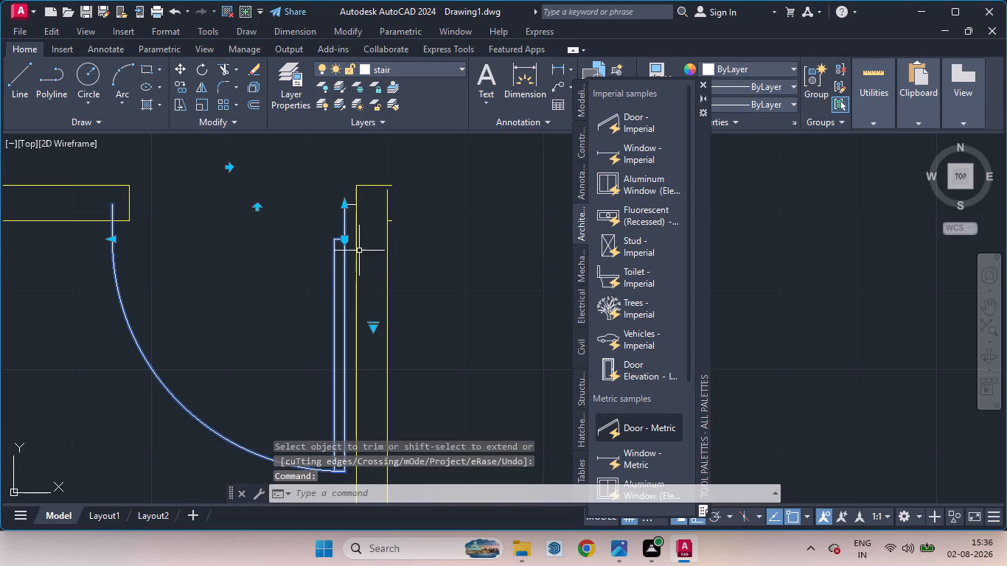
text(sc)
key(Return)
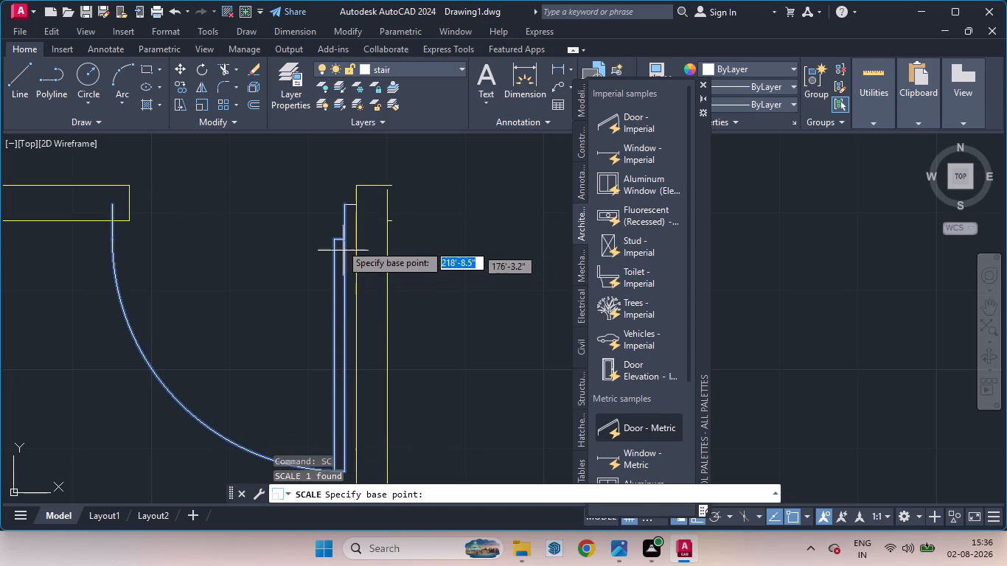
click(329, 239)
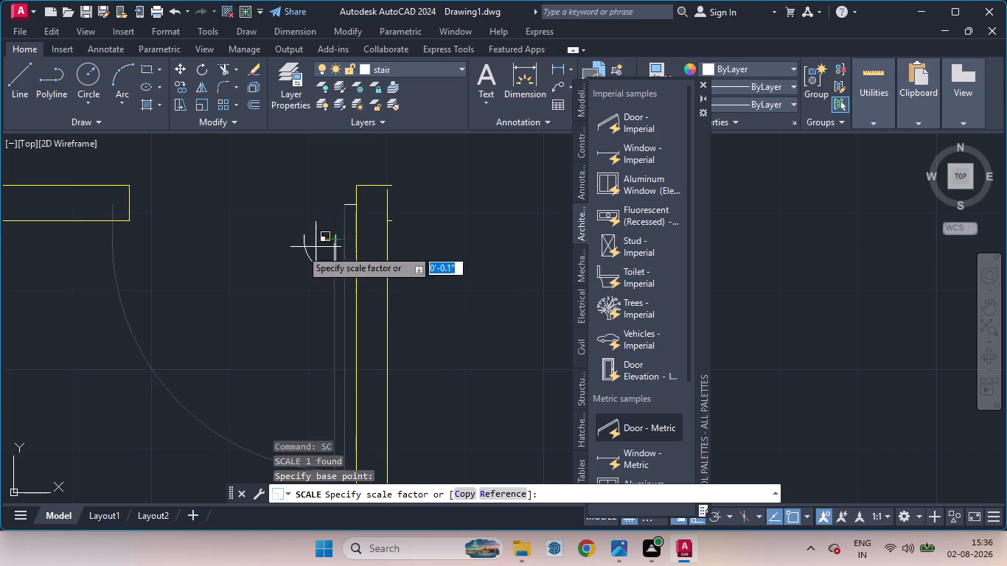
click(211, 226)
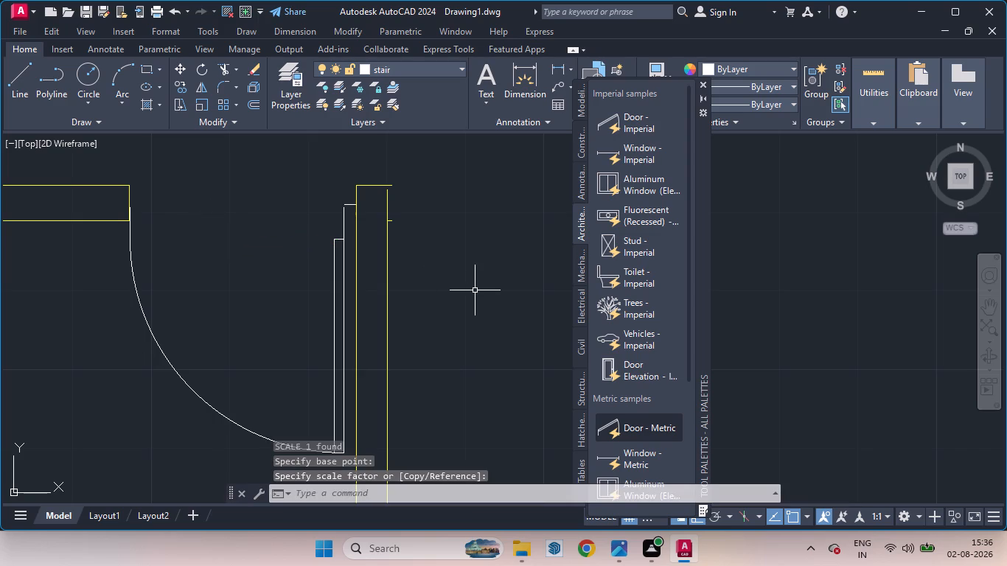
Extend the partition wall's east line up to the line capping the wall's north end.
key(e)
key(x)
key(Return)
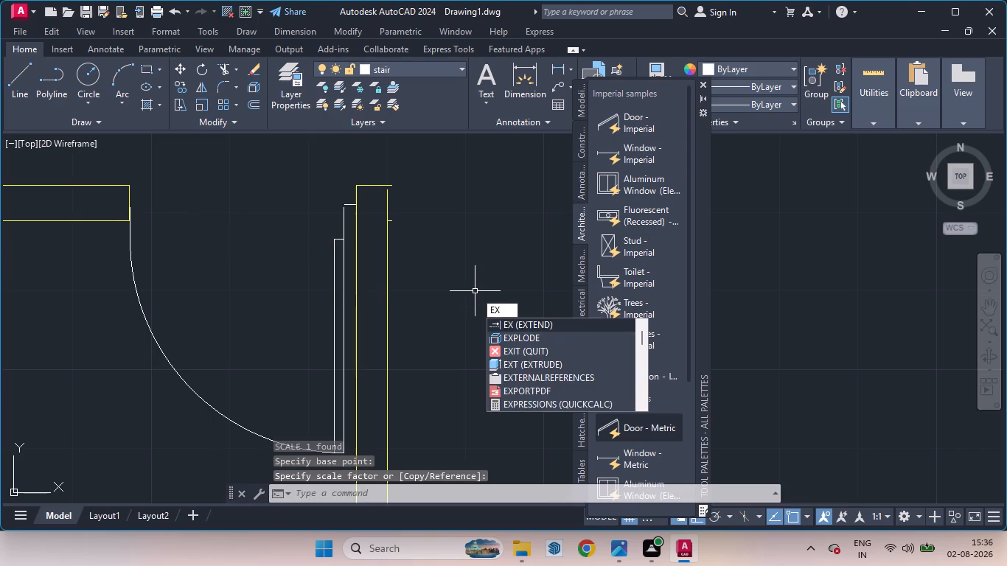
click(388, 202)
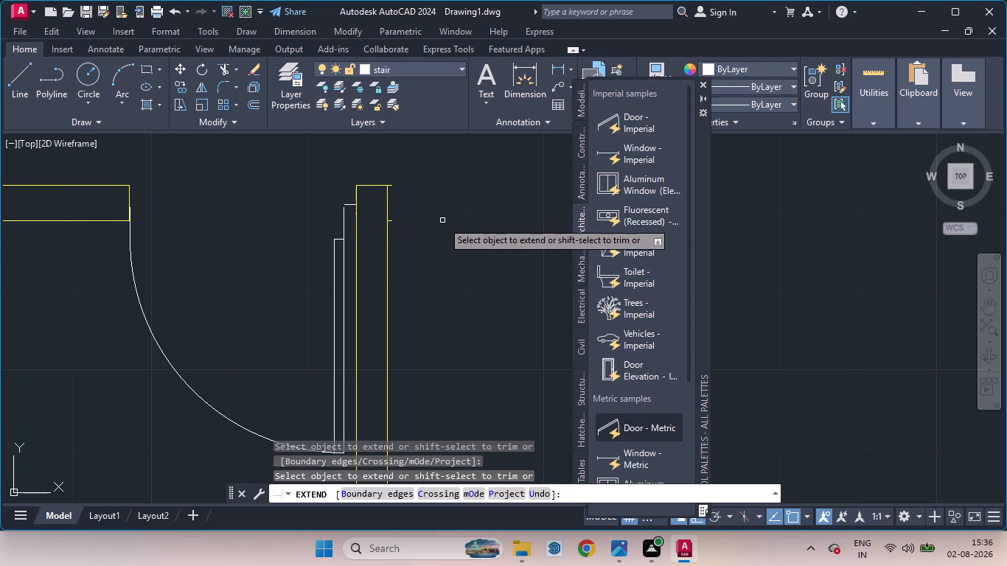
key(space)
Trim the two short line stubs projecting east beyond the partition wall's east face near its north end.
scroll(450, 254, down, 6)
scroll(473, 255, up, 4)
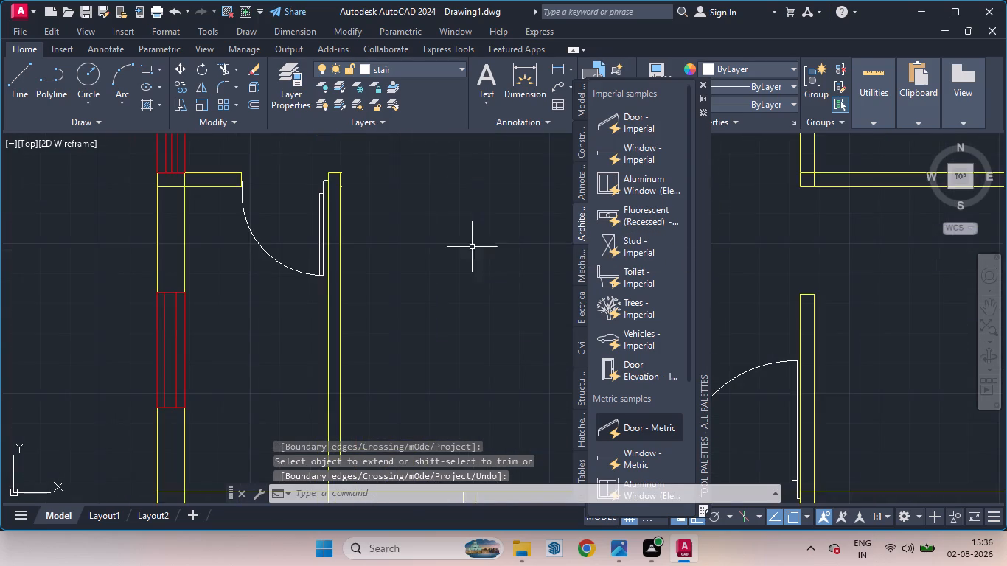
scroll(320, 178, up, 4)
text(tr)
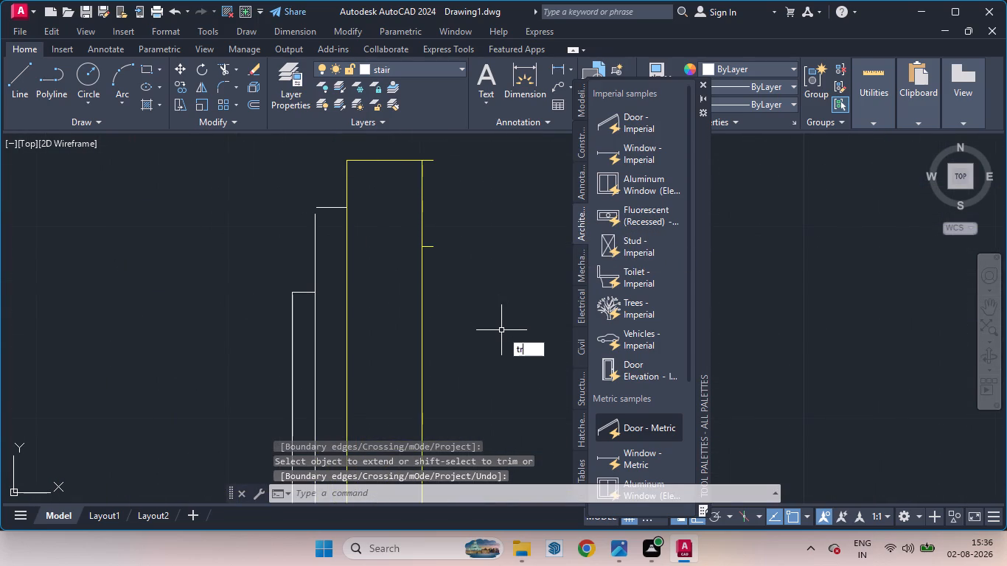
key(Return)
key(Return)
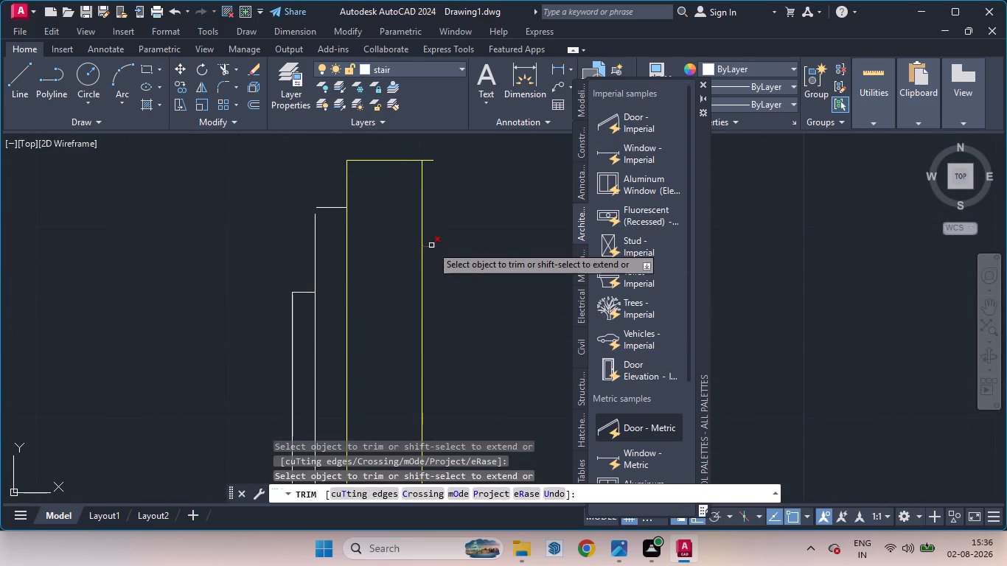
click(431, 245)
click(427, 161)
scroll(460, 265, down, 4)
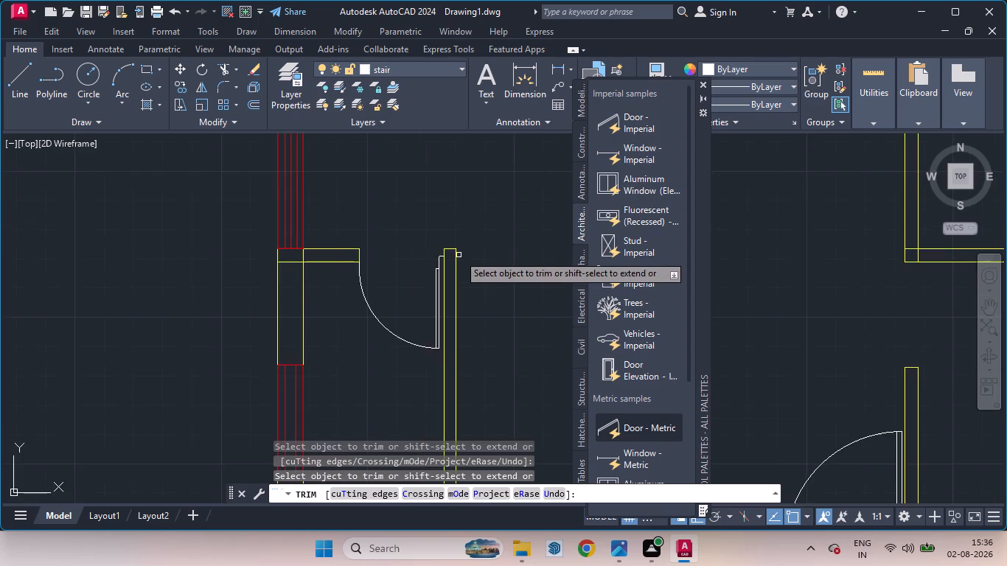
scroll(455, 251, down, 4)
key(space)
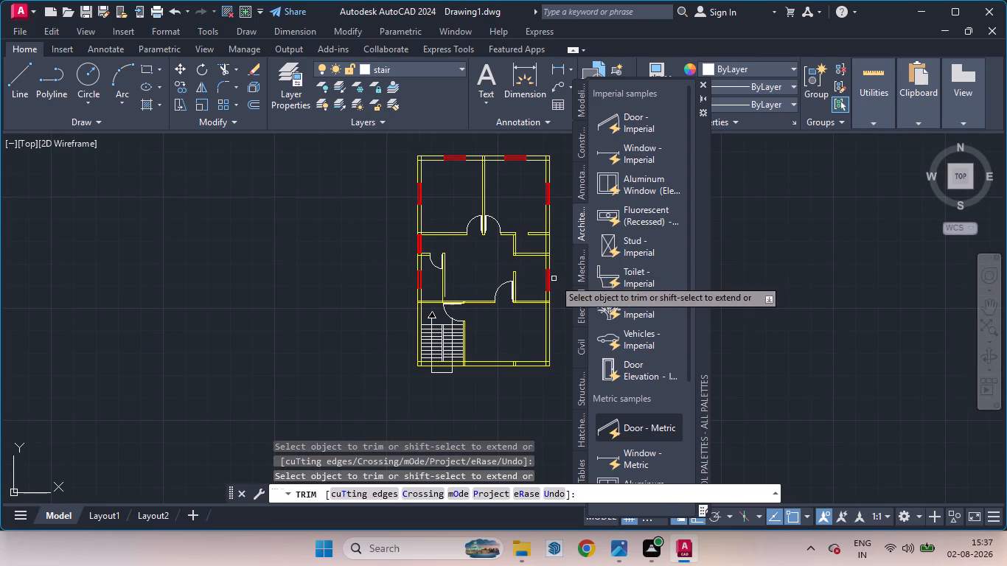
Mirror the staircase door eastward about a vertical line through its hinge end, keeping the original.
scroll(250, 189, down, 2)
scroll(354, 198, up, 2)
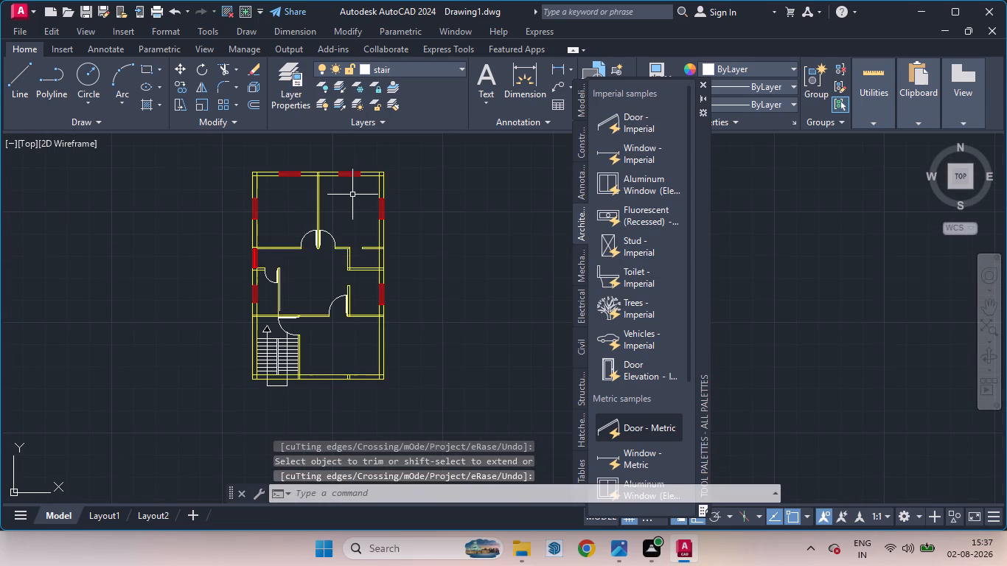
scroll(314, 240, down, 1)
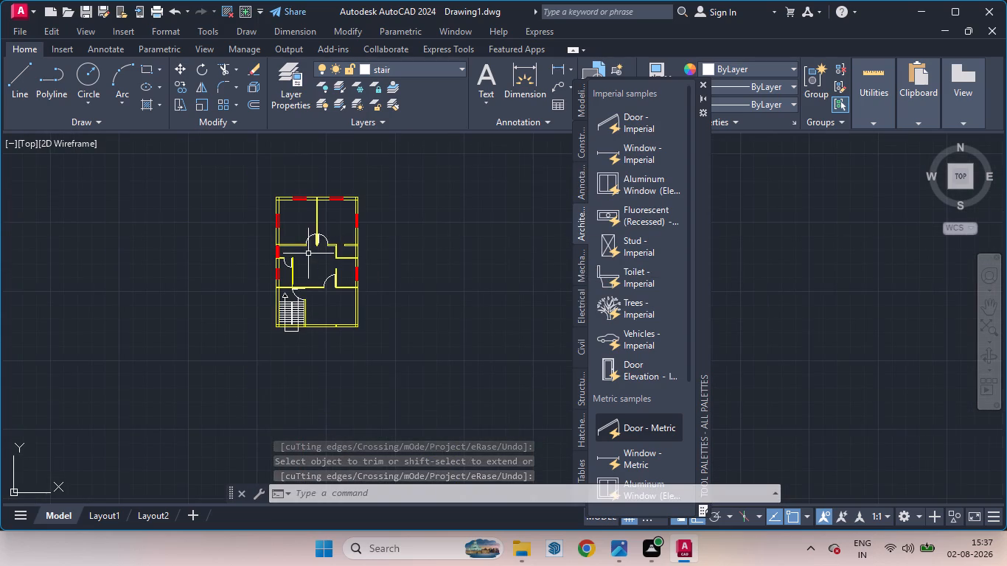
scroll(358, 283, up, 1)
scroll(307, 245, up, 1)
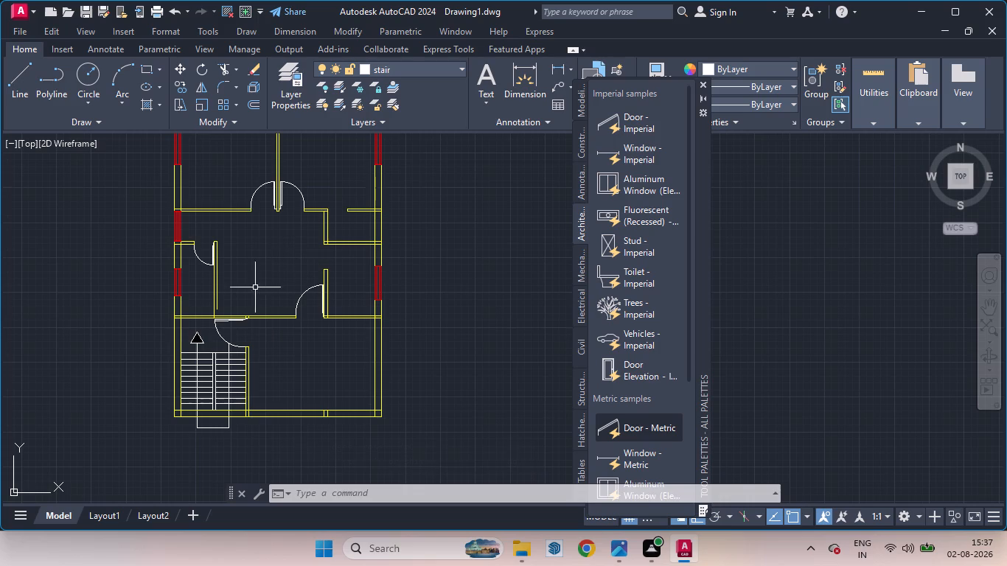
click(220, 336)
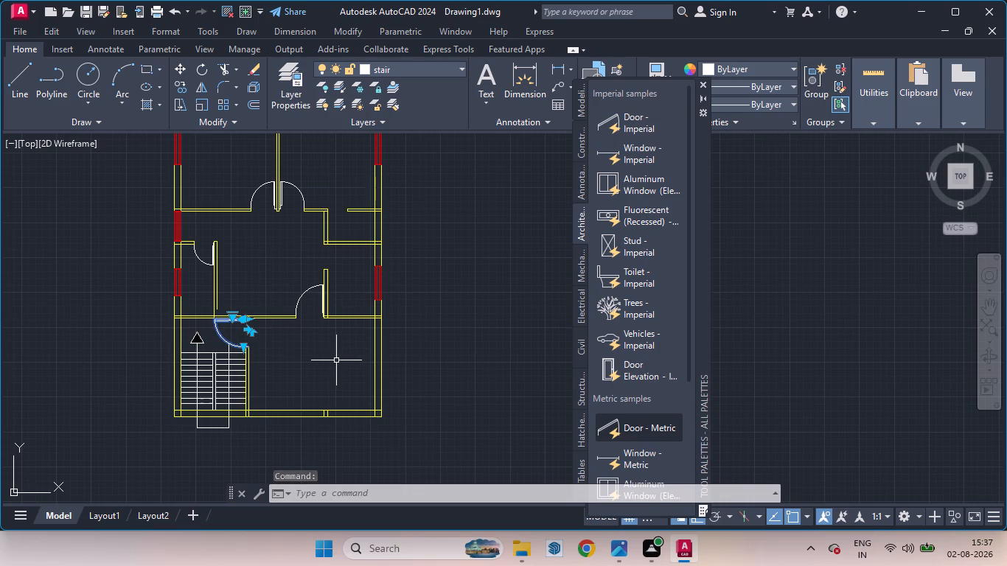
text(mi)
key(Return)
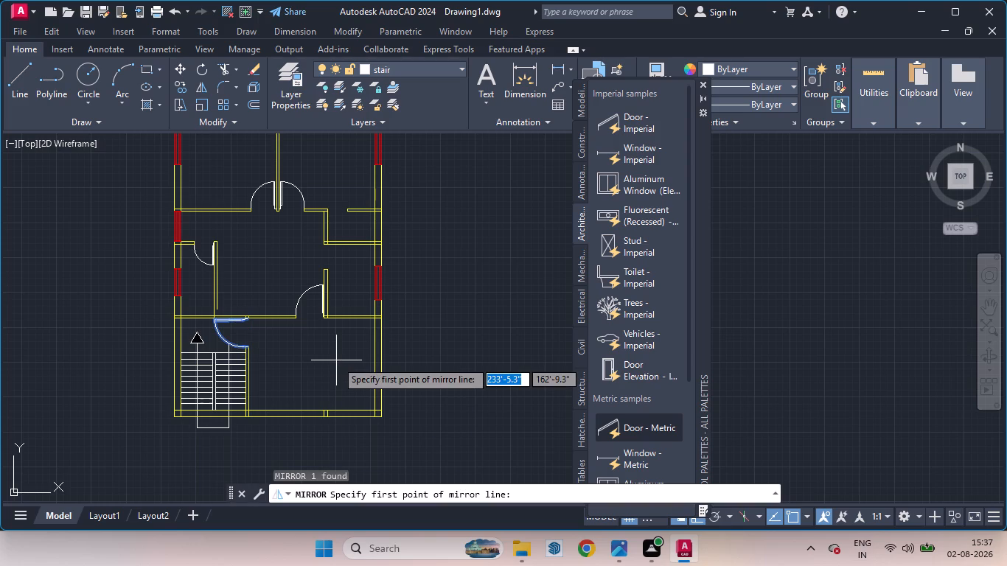
click(245, 313)
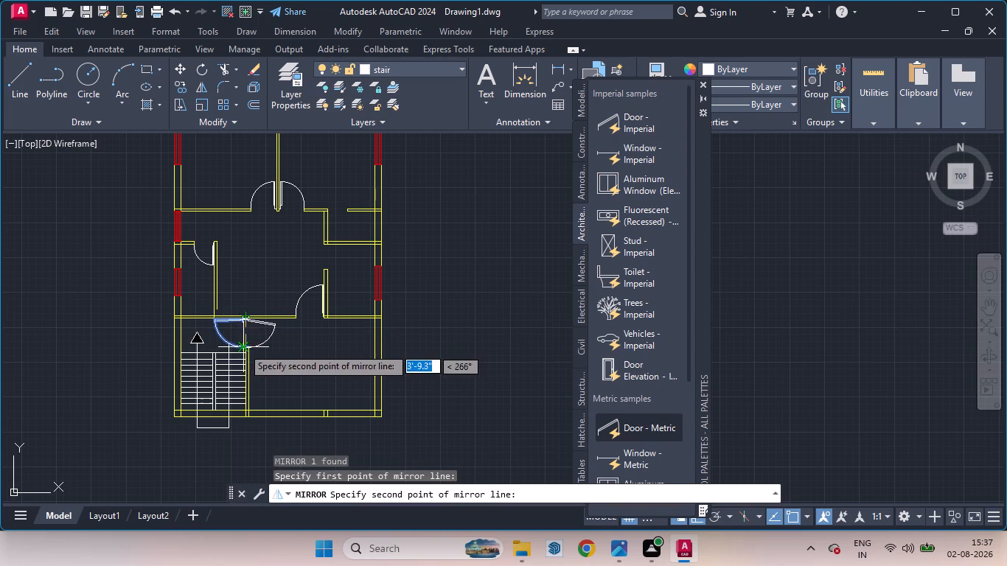
click(245, 336)
drag(275, 387, 245, 336)
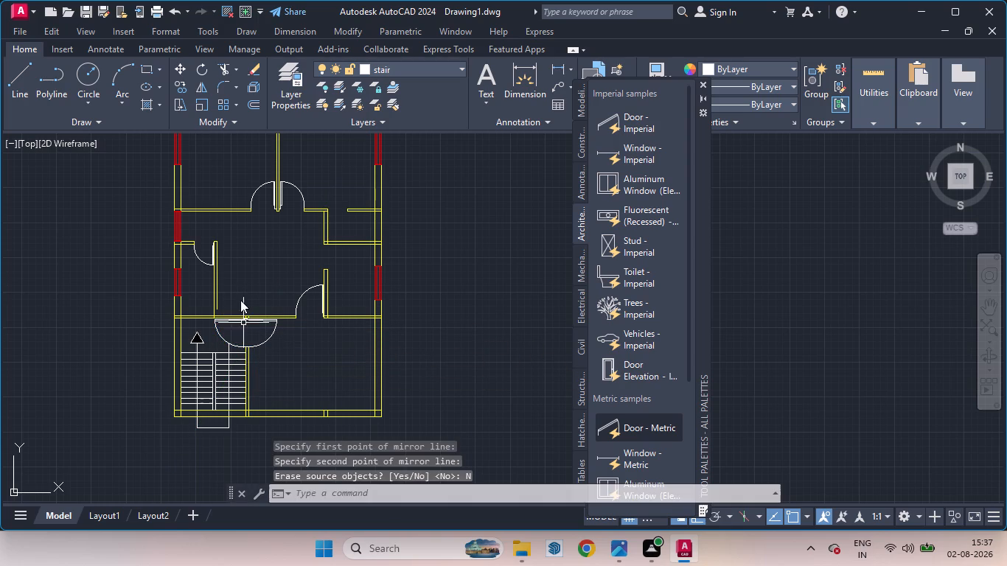
Move the mirrored door by its leaf's east end into the east room's west opening, with the leaf along the horizontal wall's underside.
click(268, 335)
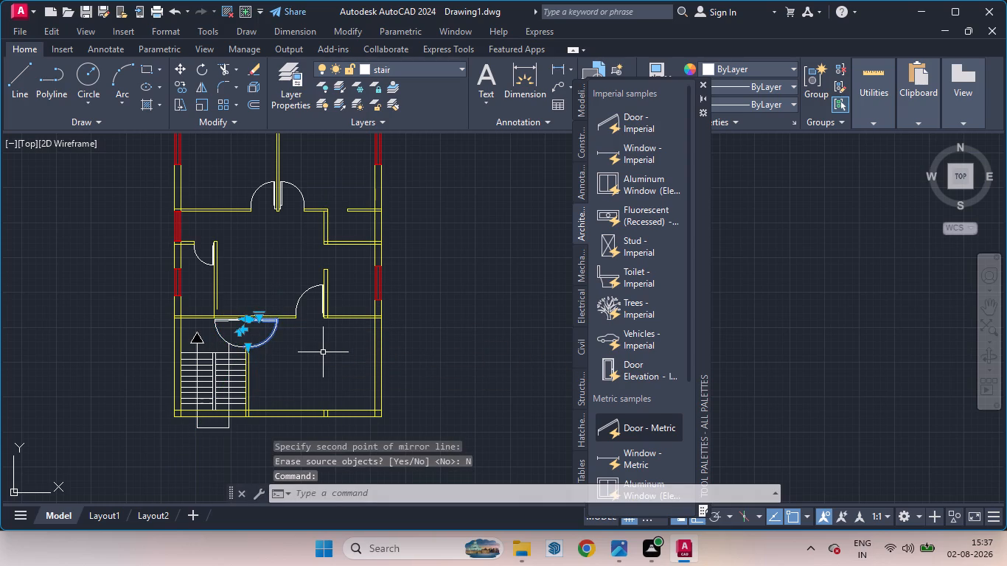
key(m)
key(Return)
click(274, 320)
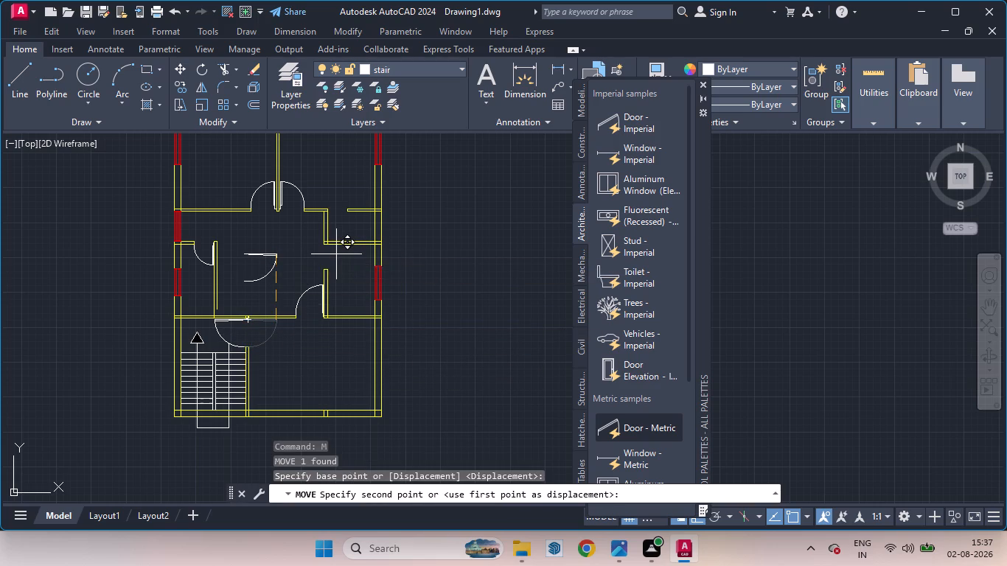
key(shift+F8)
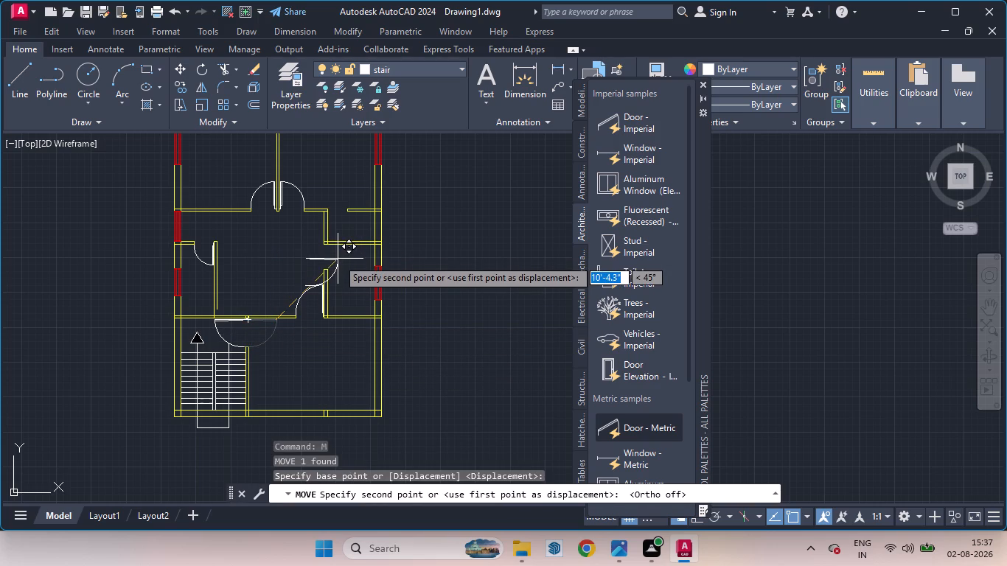
scroll(366, 249, up, 3)
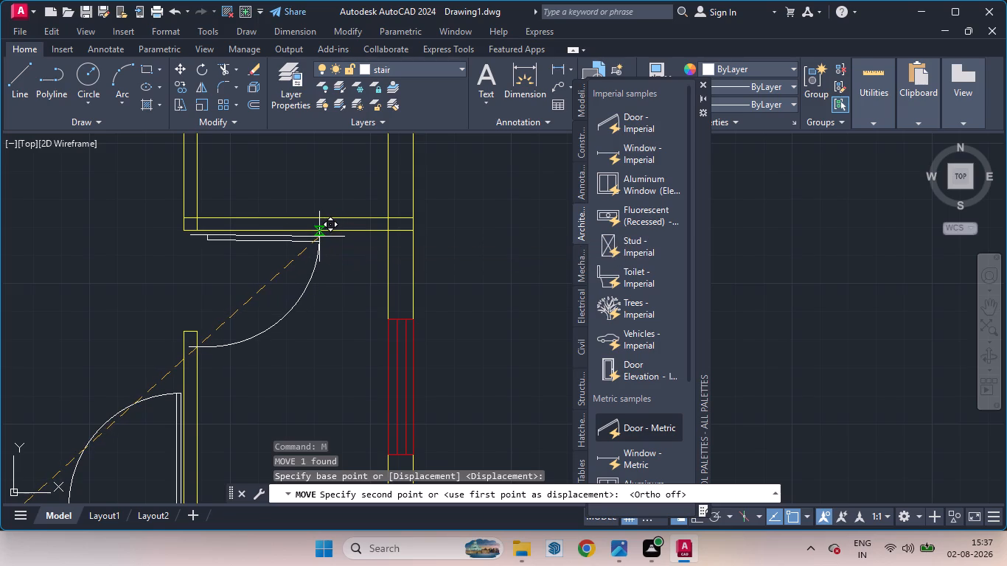
click(319, 237)
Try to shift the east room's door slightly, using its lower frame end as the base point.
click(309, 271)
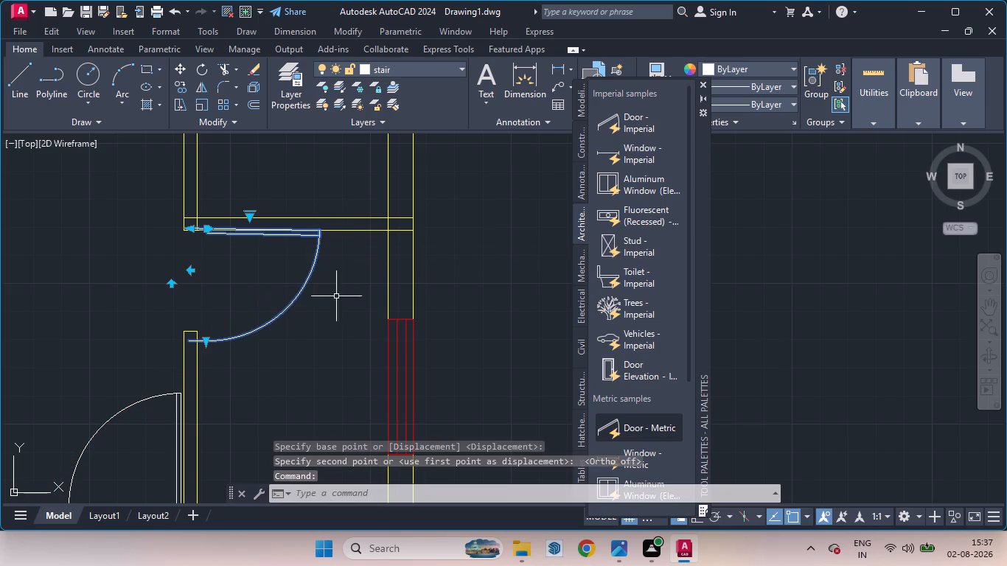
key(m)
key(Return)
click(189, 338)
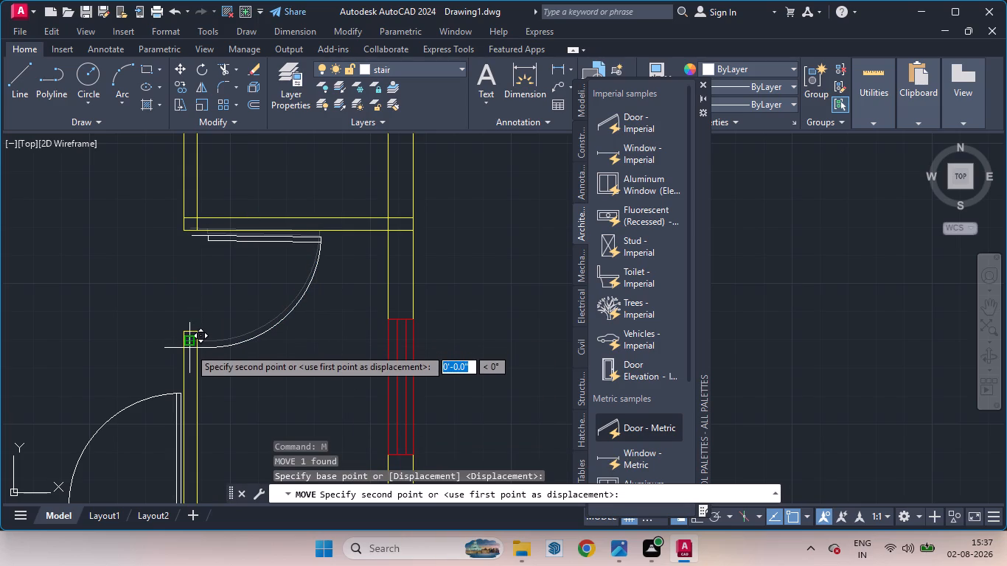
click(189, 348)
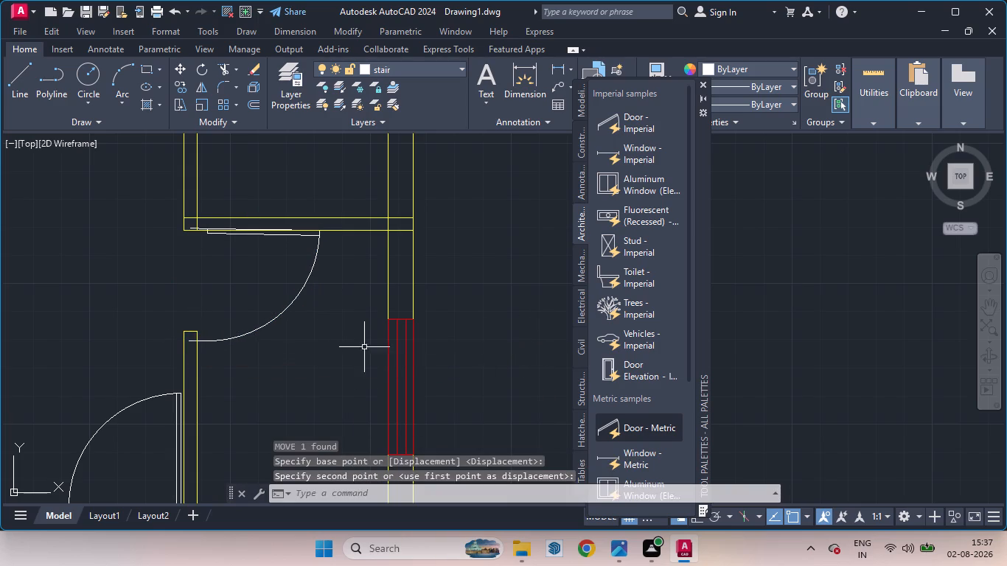
Move the east room's door slightly south by its lower frame end, placing that end on the partition wall's west face.
click(190, 341)
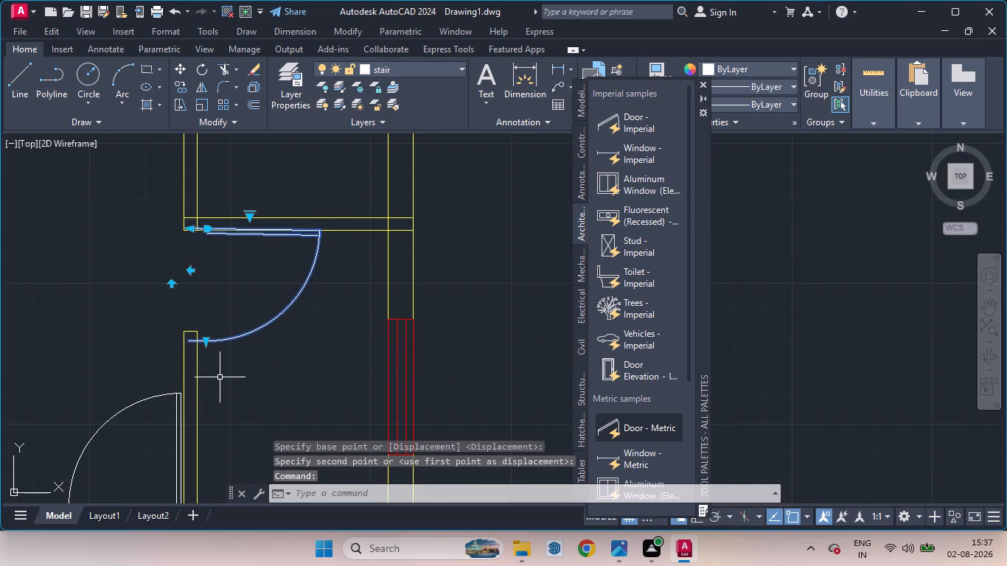
key(m)
key(Return)
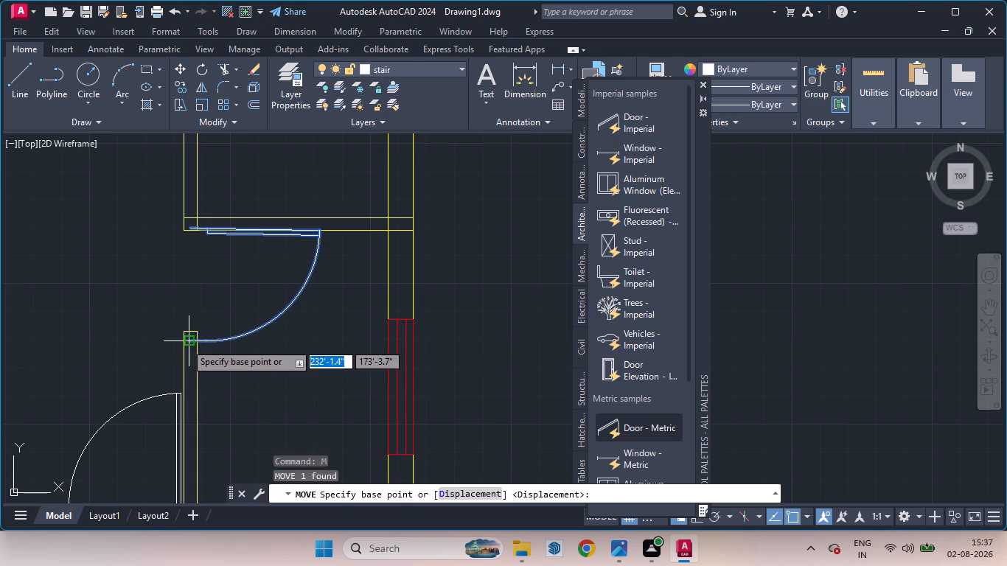
click(185, 343)
click(187, 352)
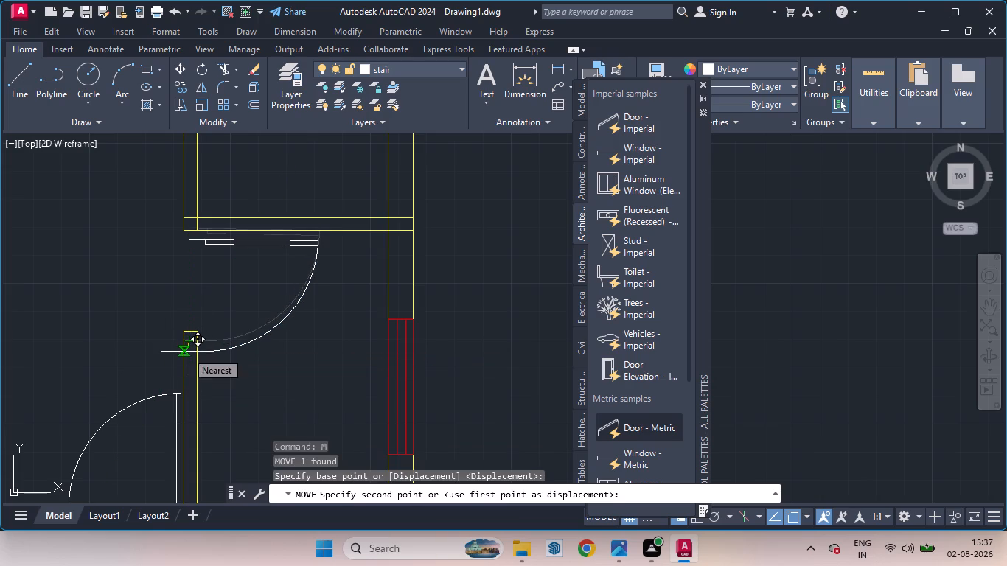
key(space)
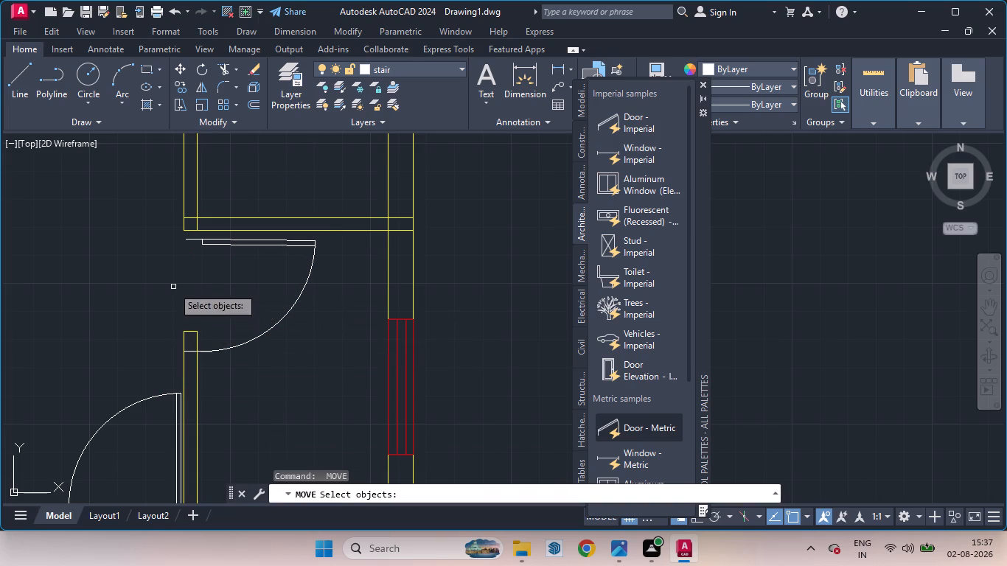
key(space)
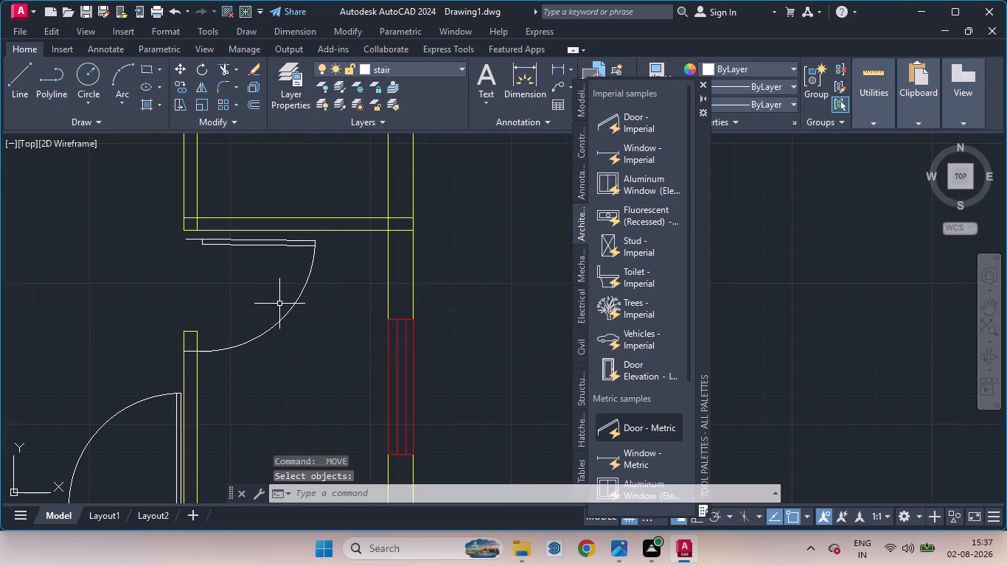
Scale the east room's door down by a factor of about 0.8 about its upper frame end to fit the opening.
click(293, 304)
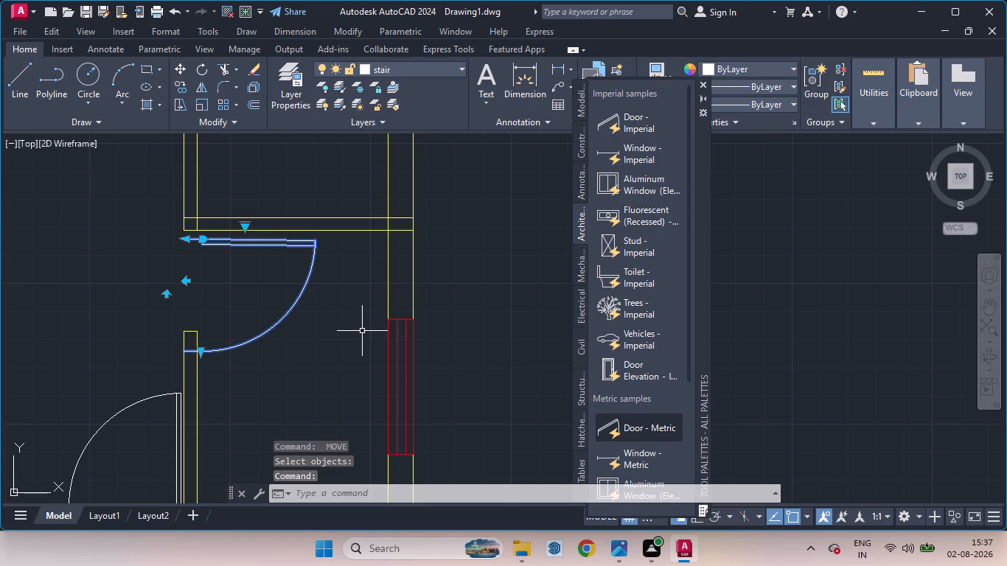
scroll(387, 315, down, 4)
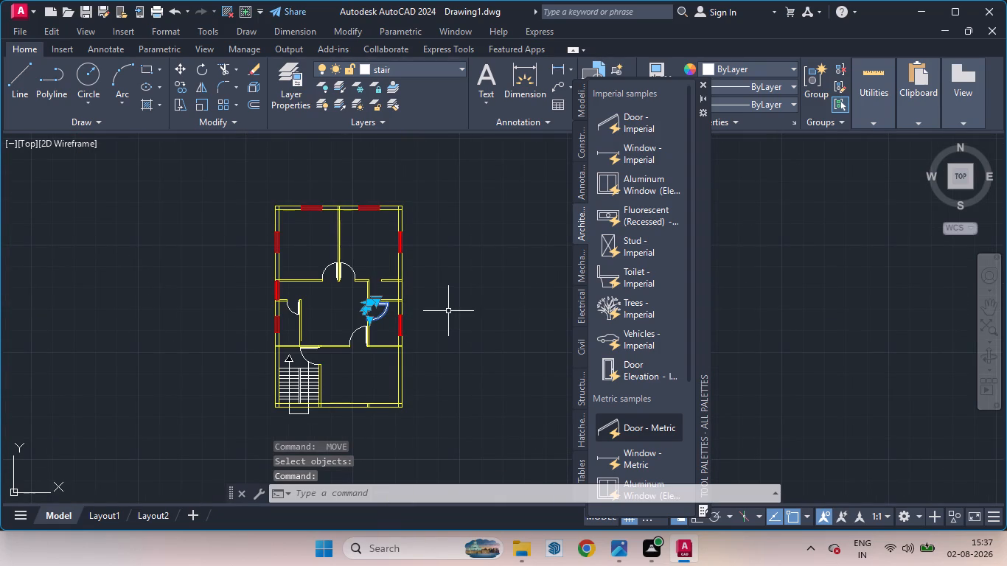
key(s)
key(c)
key(Return)
scroll(360, 321, up, 3)
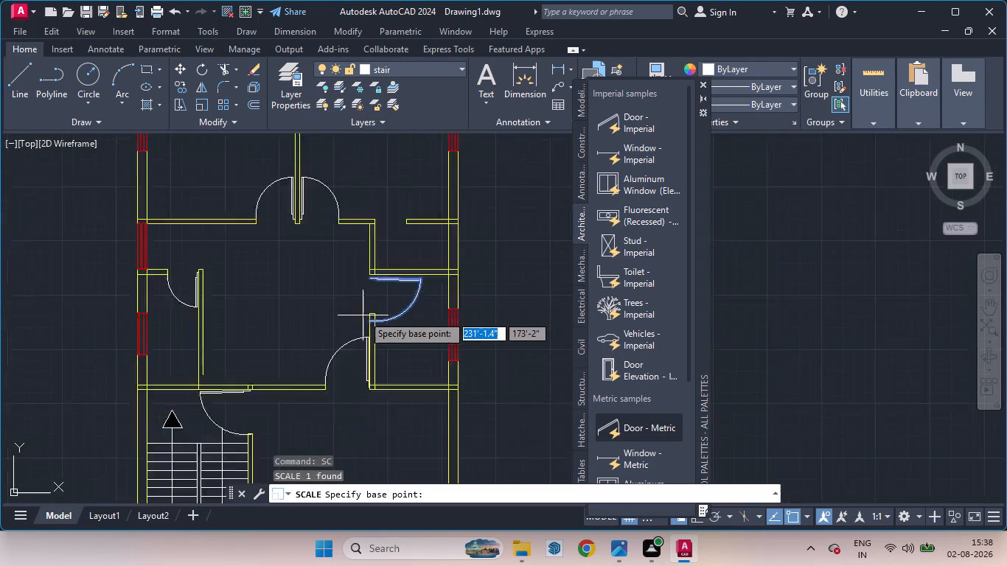
scroll(390, 333, up, 2)
click(339, 141)
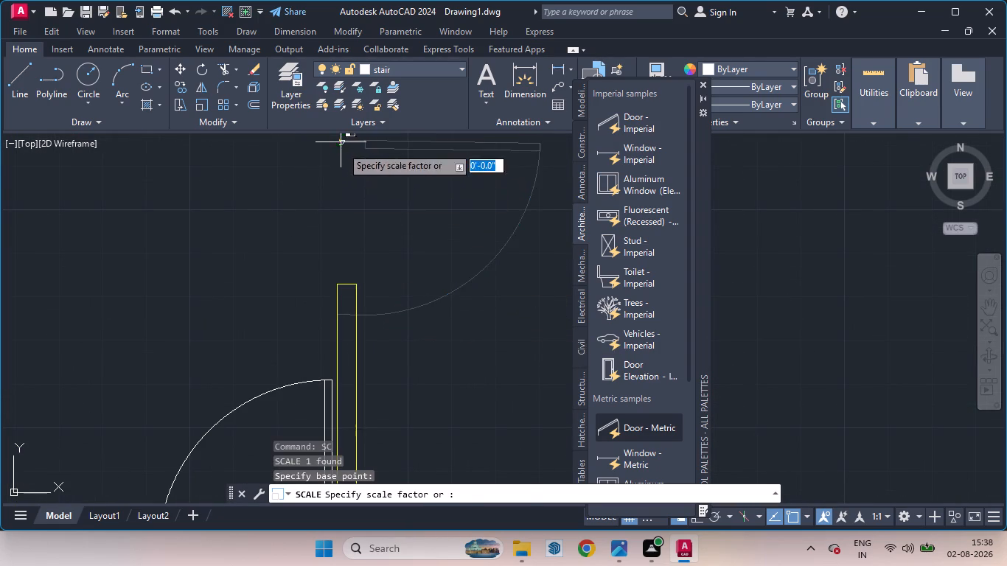
click(338, 225)
scroll(439, 371, down, 2)
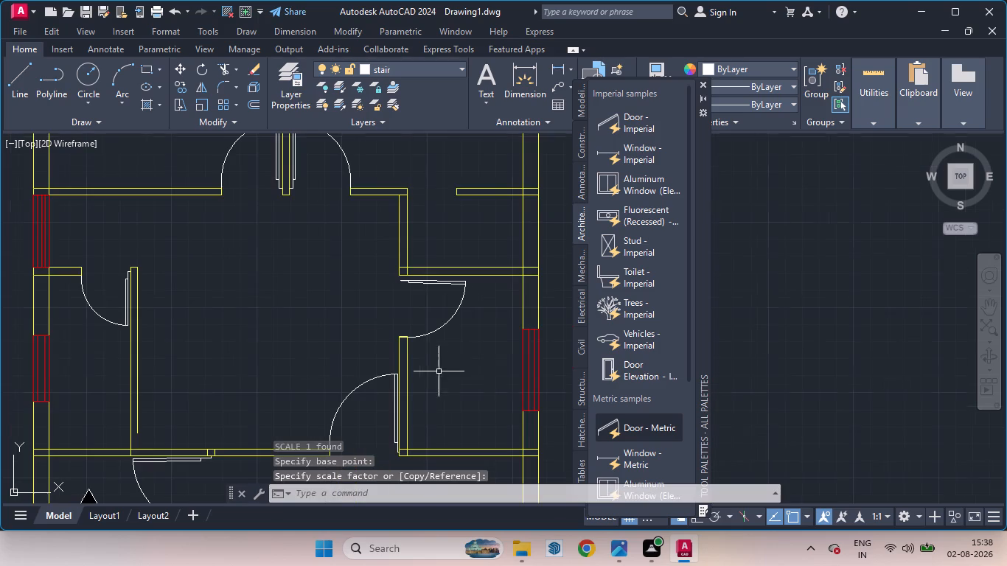
Draw a vertical line about 3" long from the east room door's upper frame end up to the wall's underside.
key(l)
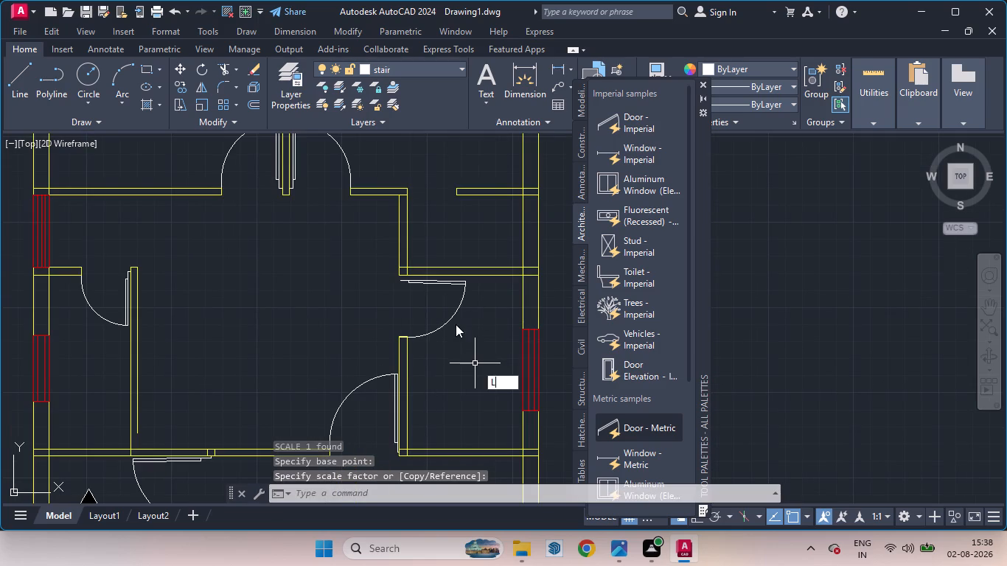
key(Return)
scroll(402, 293, up, 3)
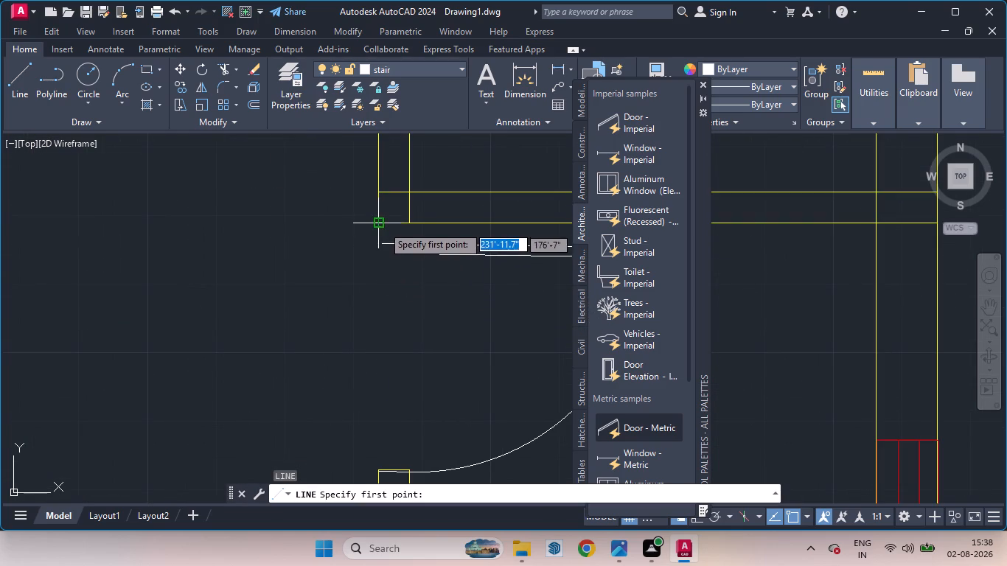
click(384, 245)
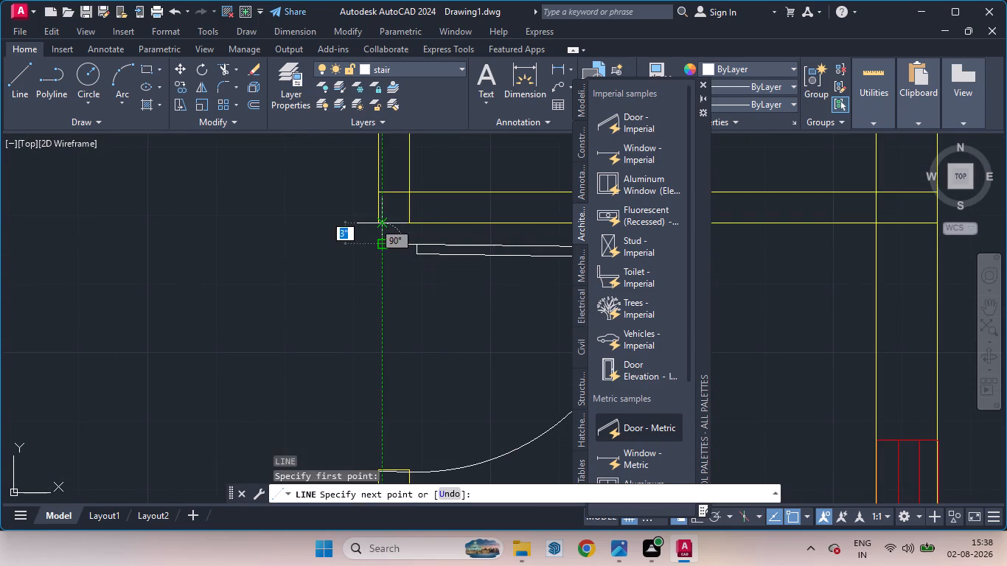
click(385, 226)
key(space)
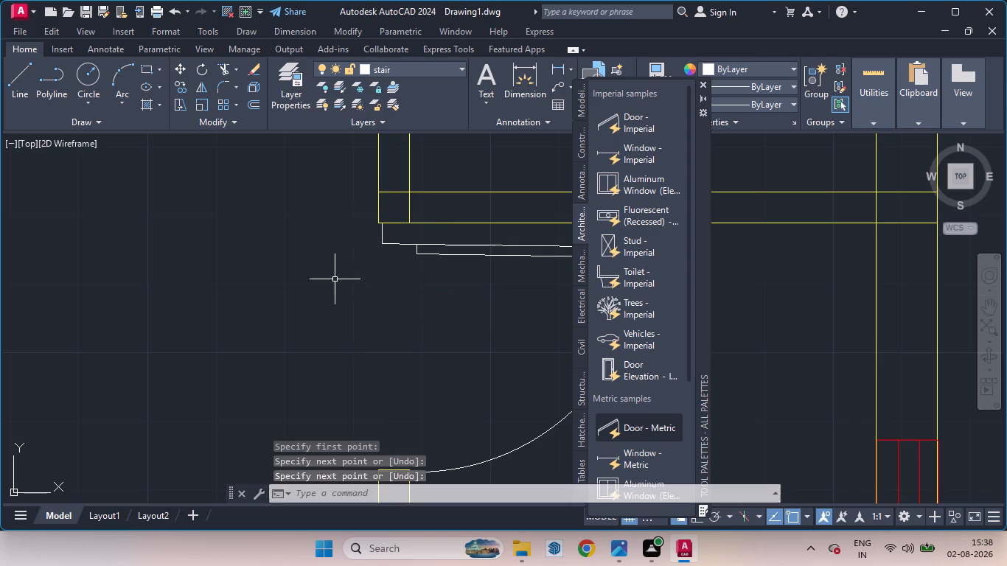
Examine the whole floor plan, including the staircase and the southern room.
scroll(380, 295, down, 7)
scroll(359, 329, up, 1)
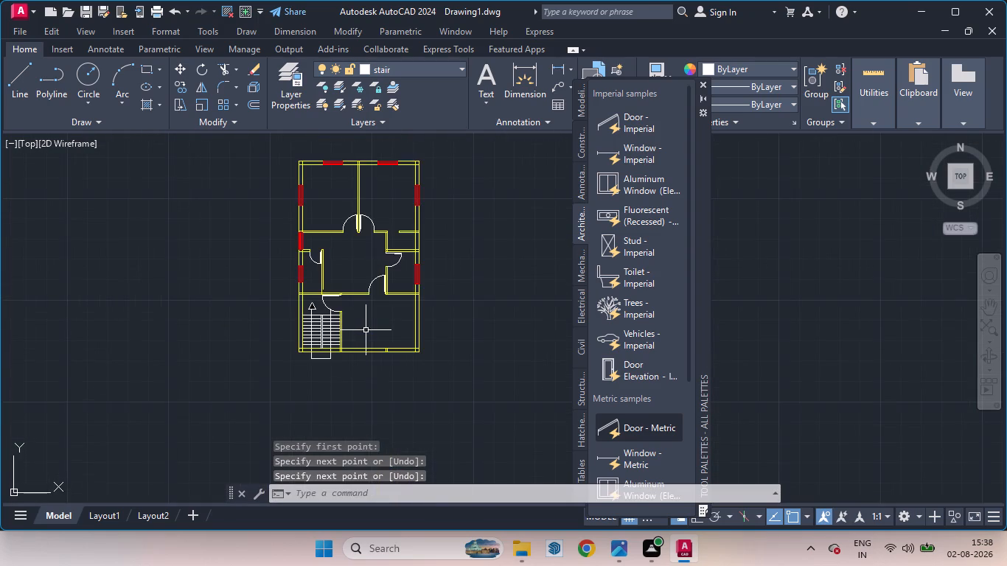
scroll(344, 316, up, 2)
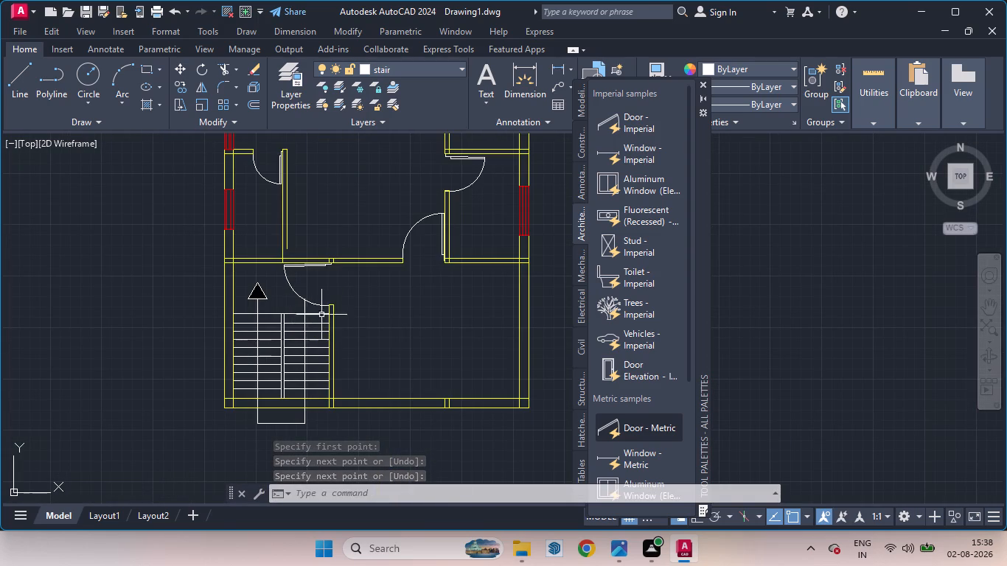
scroll(323, 320, down, 3)
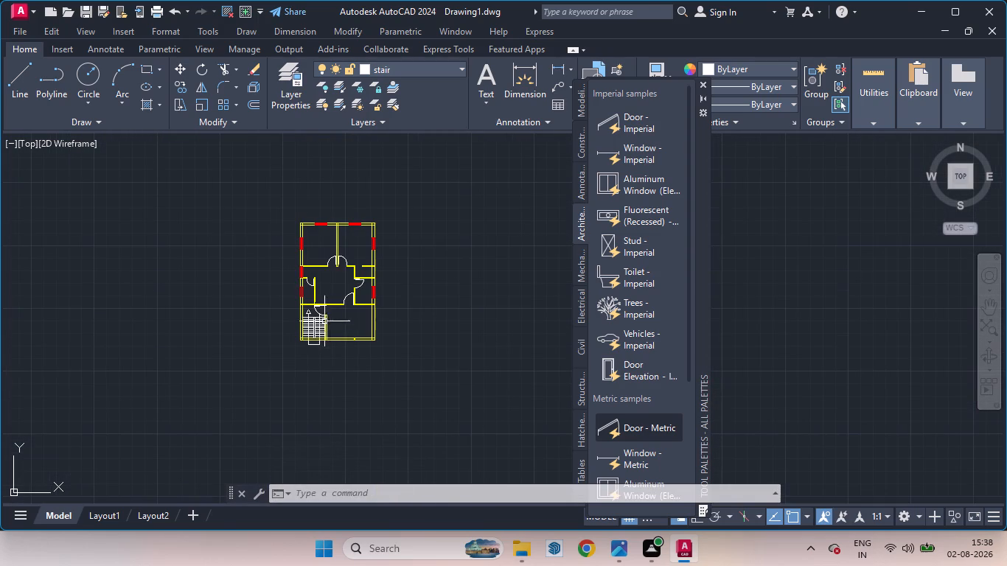
scroll(347, 272, up, 1)
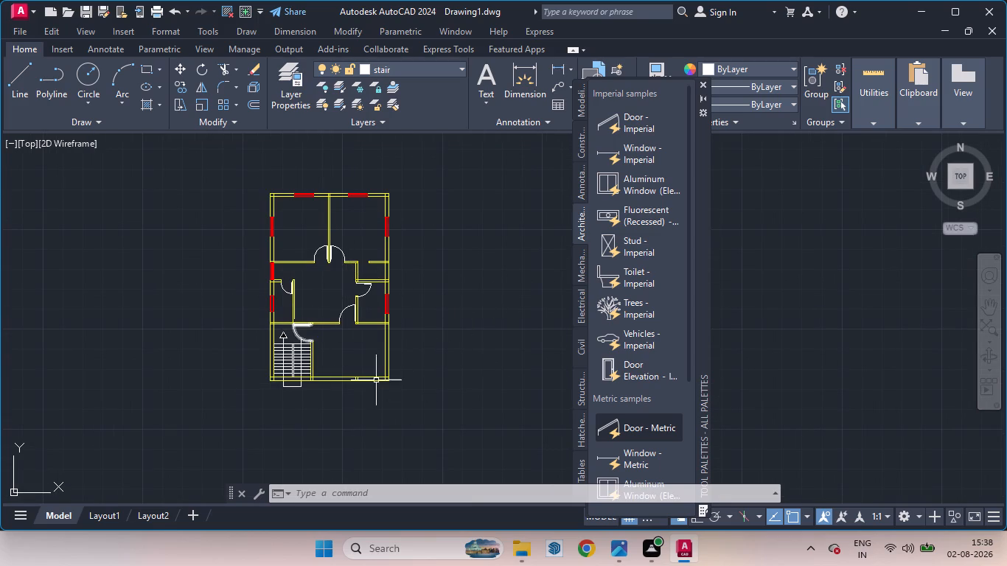
scroll(346, 389, down, 1)
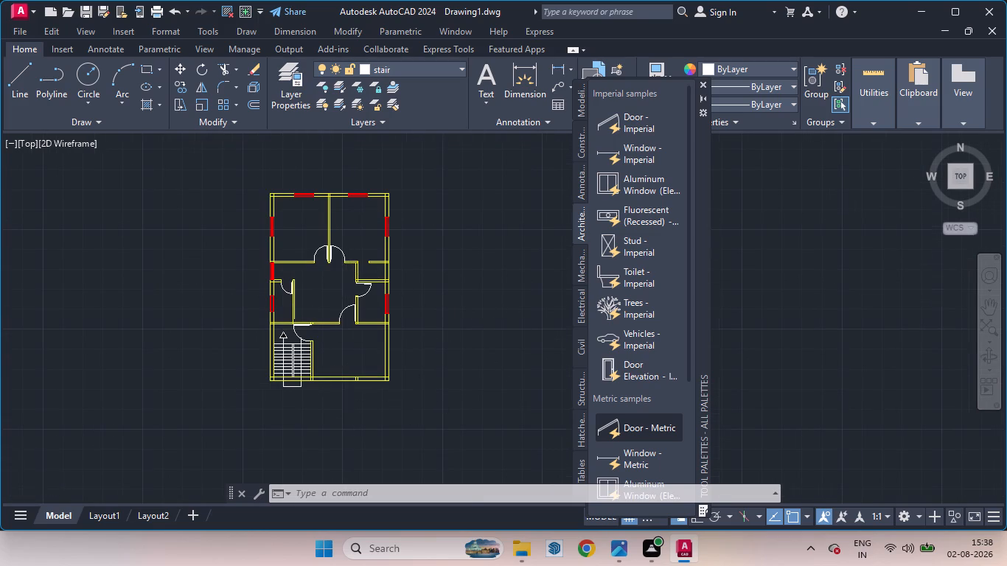
scroll(346, 389, down, 1)
scroll(361, 390, up, 2)
scroll(346, 373, down, 1)
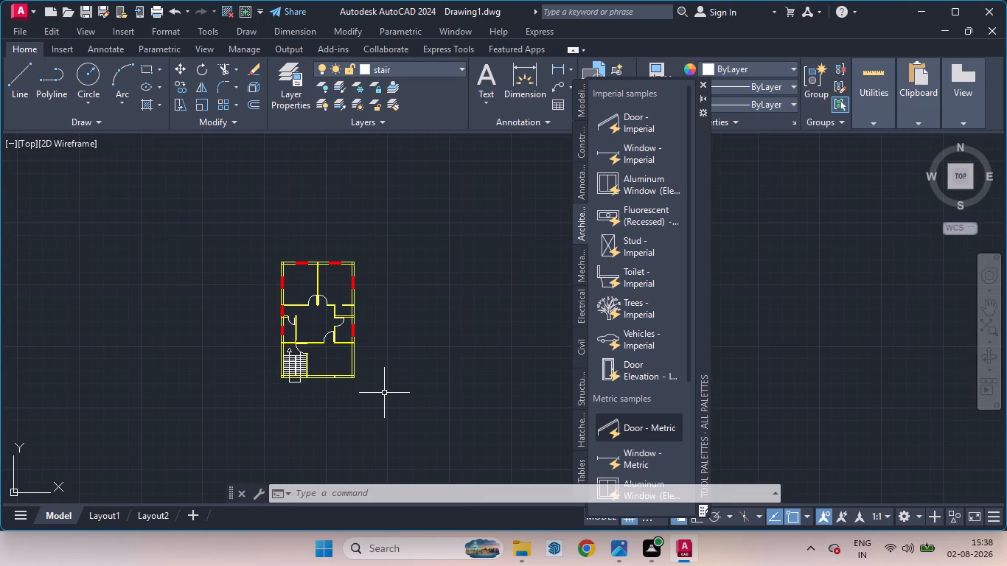
scroll(385, 396, down, 1)
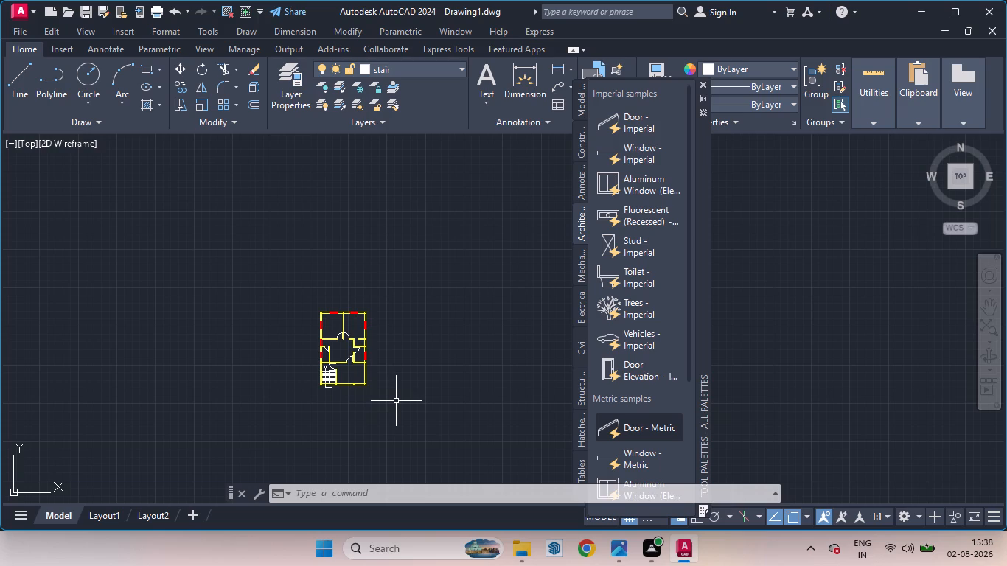
scroll(396, 402, down, 2)
scroll(377, 404, up, 5)
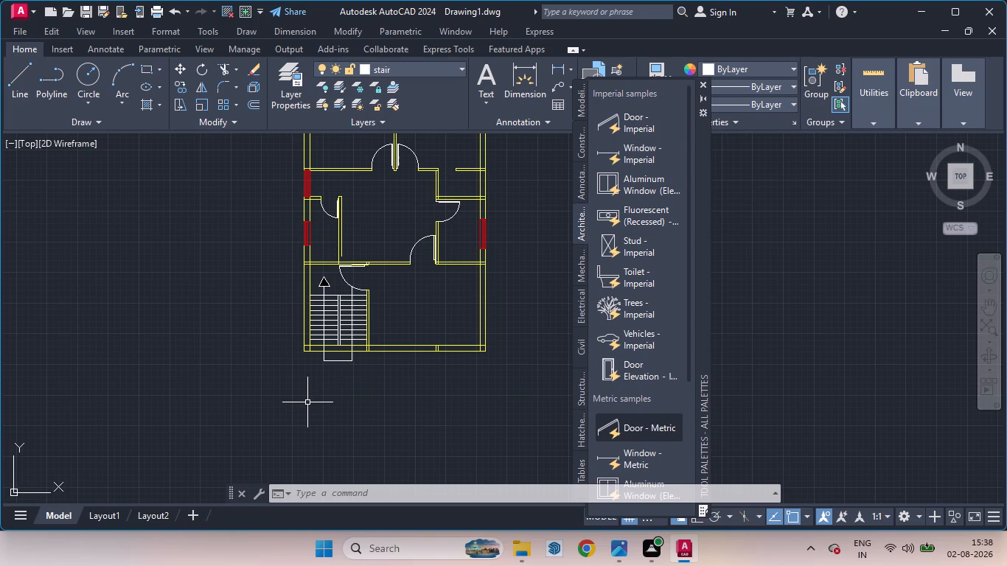
Turn on Ortho mode and try a line running south from the house's southwest outer corner.
key(l)
key(Return)
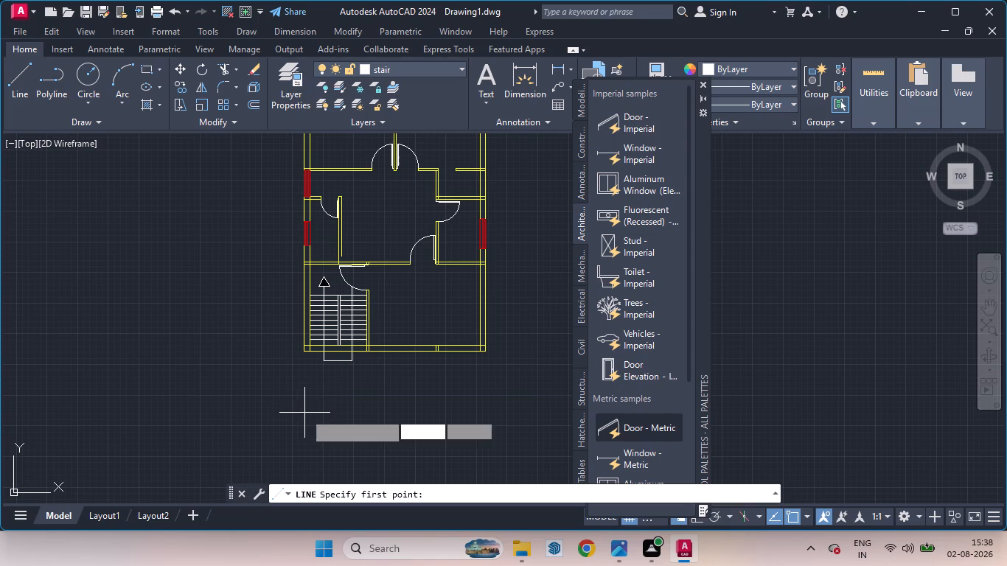
scroll(300, 358, up, 3)
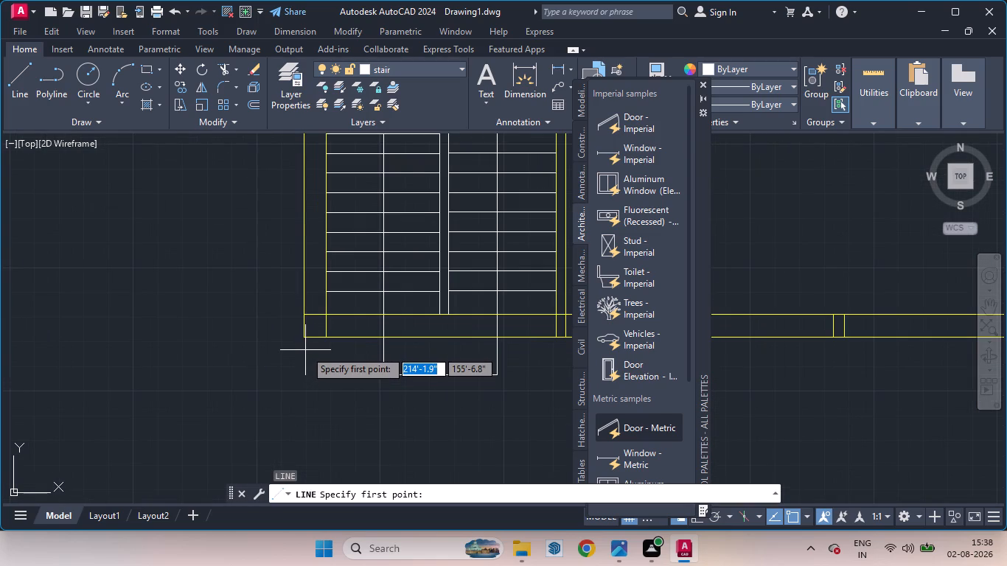
key(shift+F8)
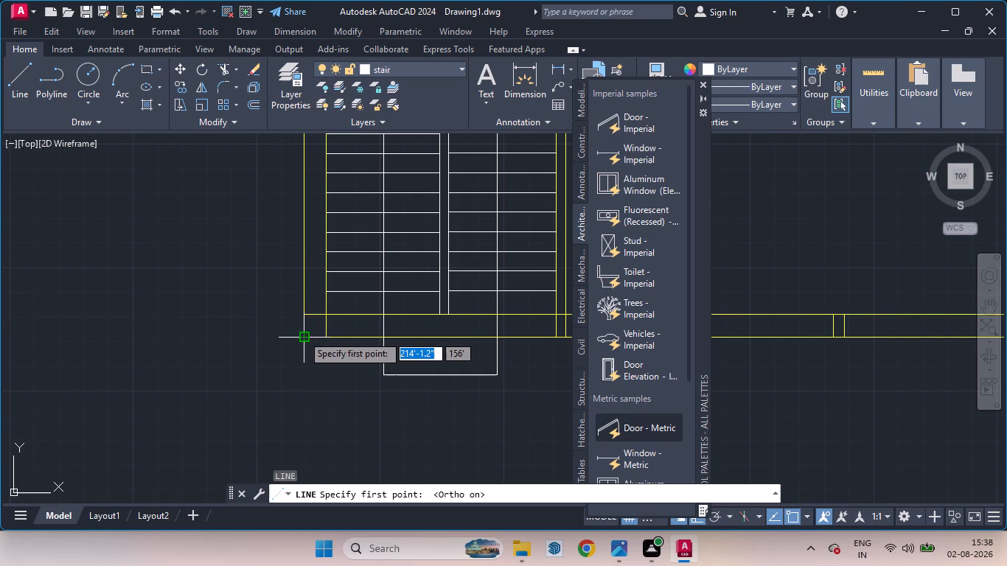
click(302, 335)
scroll(290, 416, down, 1)
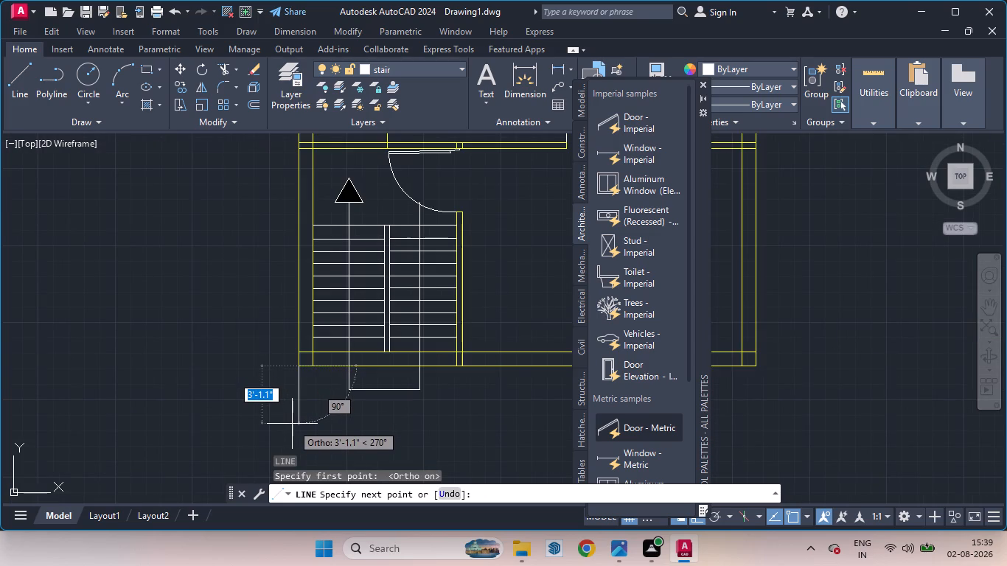
key(space)
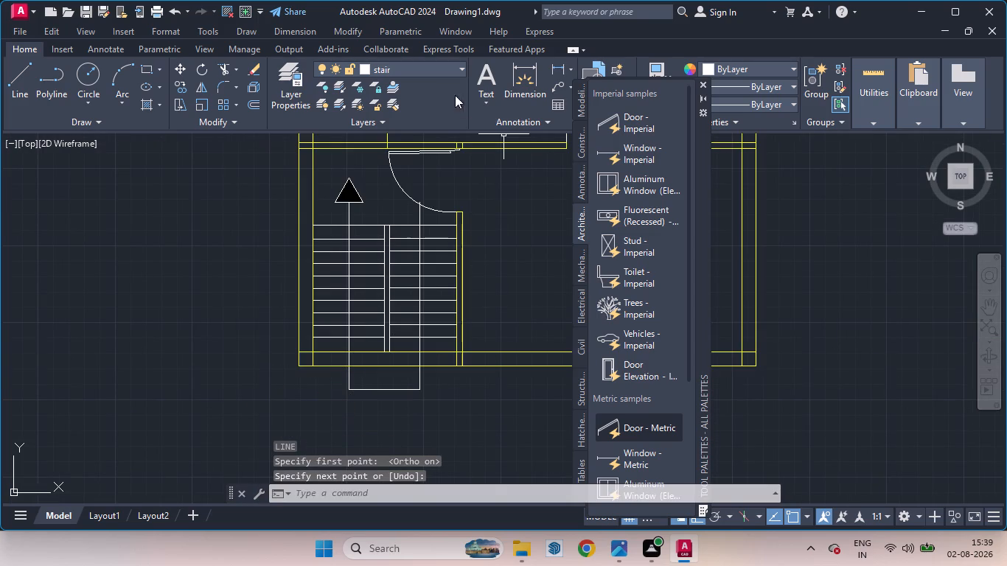
On layer xl, draw an outline from the southwest outer corner about 5'-8.6" south, 24'-8" east, and north to the southeast outer corner.
click(461, 69)
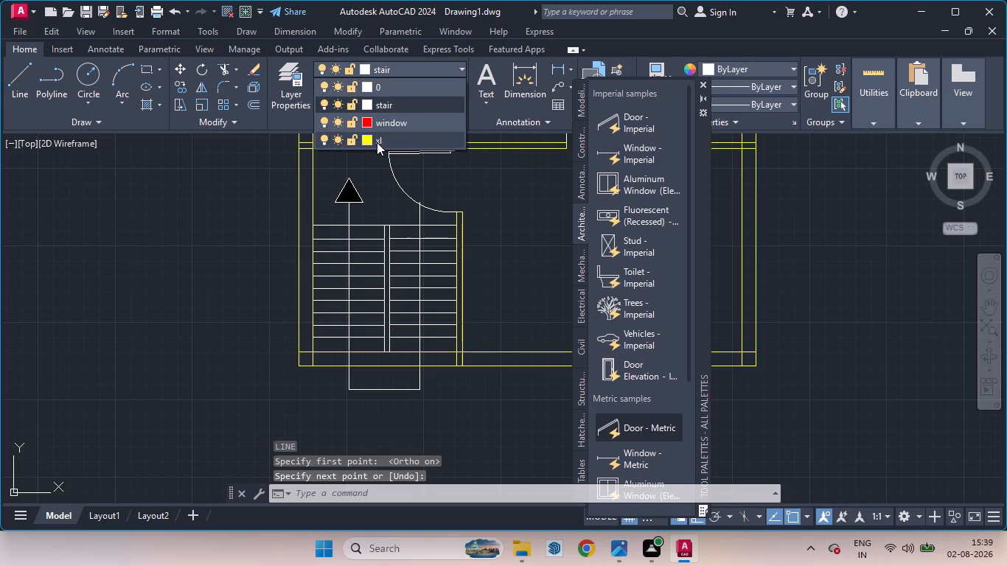
click(377, 142)
key(l)
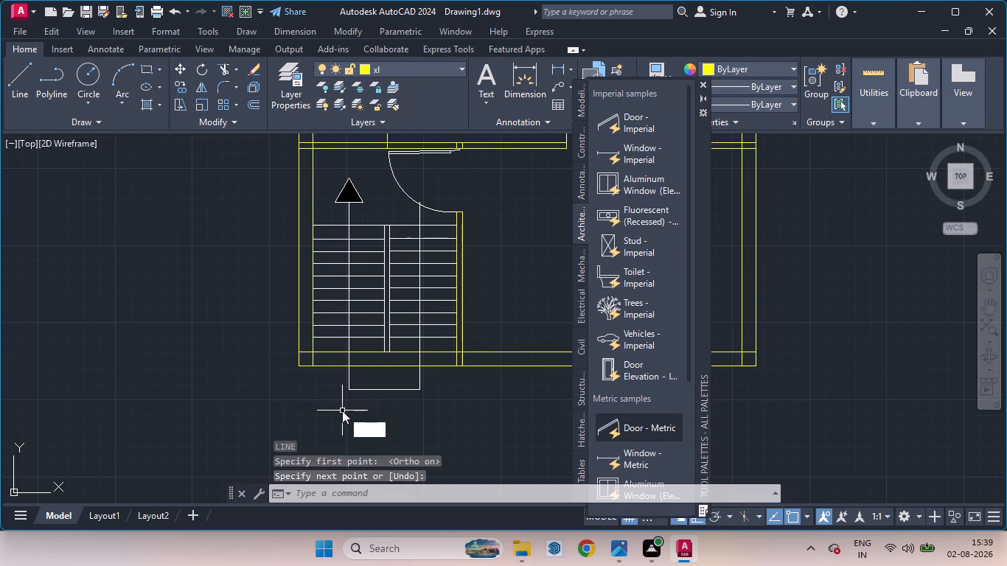
key(Return)
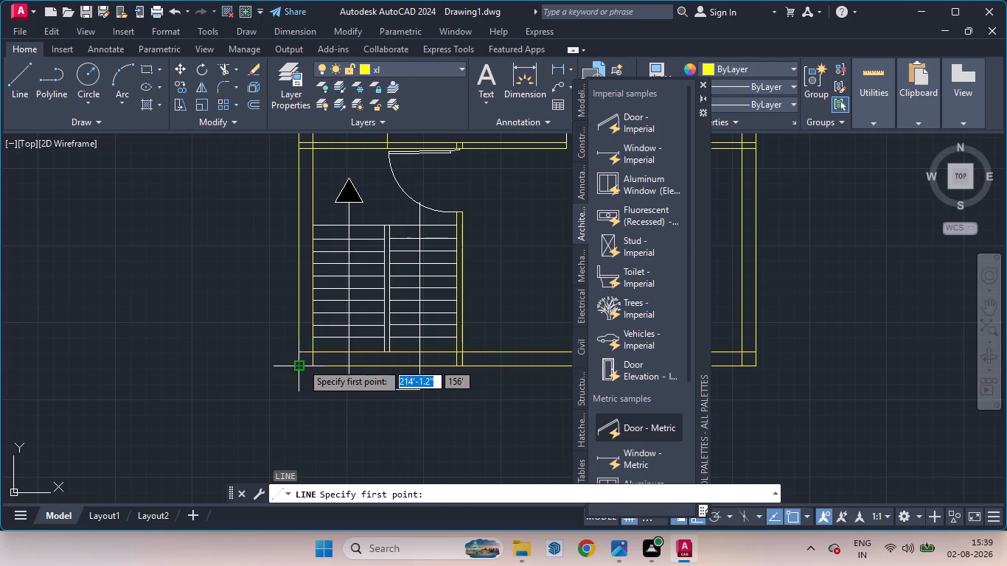
click(302, 363)
scroll(312, 413, down, 4)
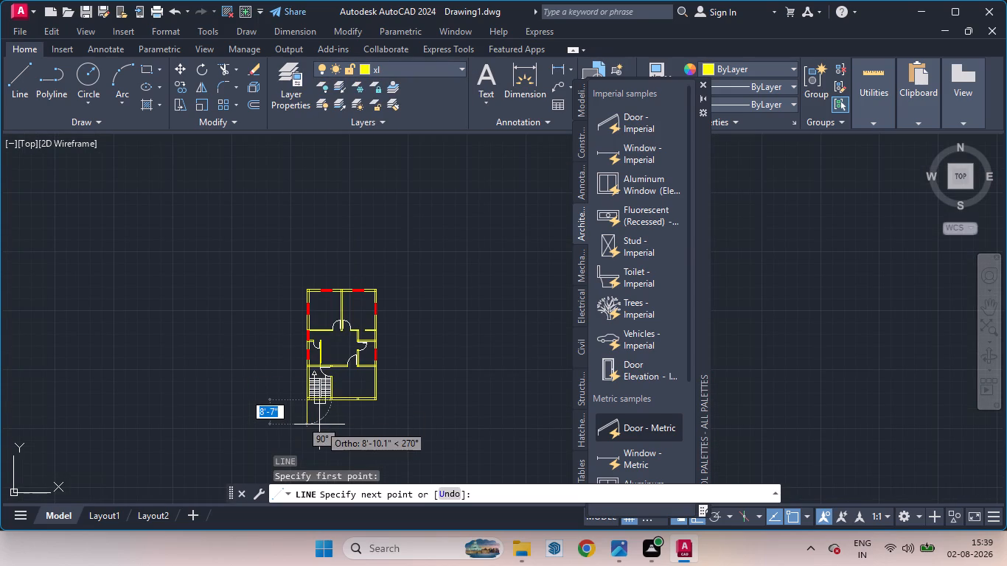
click(318, 416)
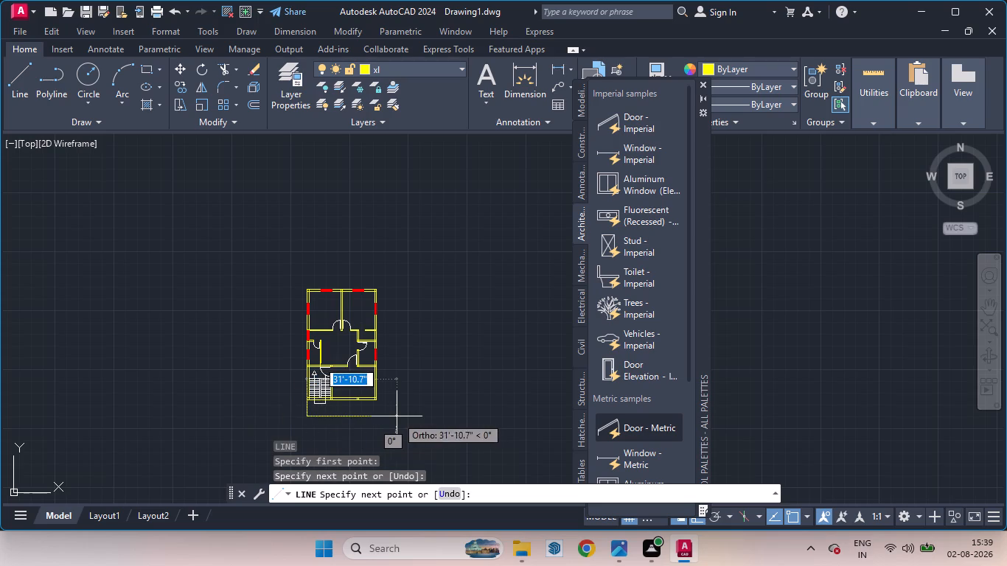
scroll(391, 417, up, 2)
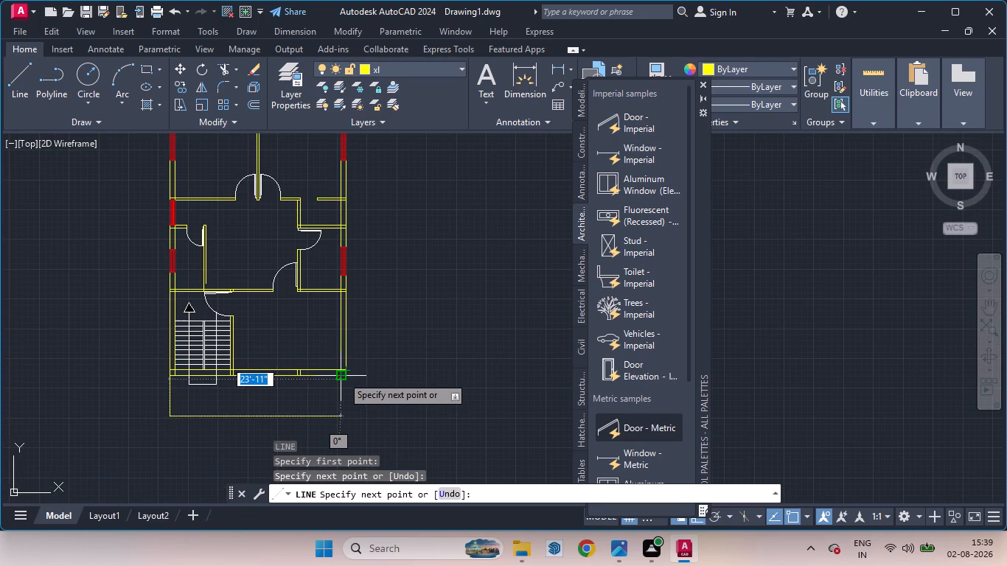
click(346, 416)
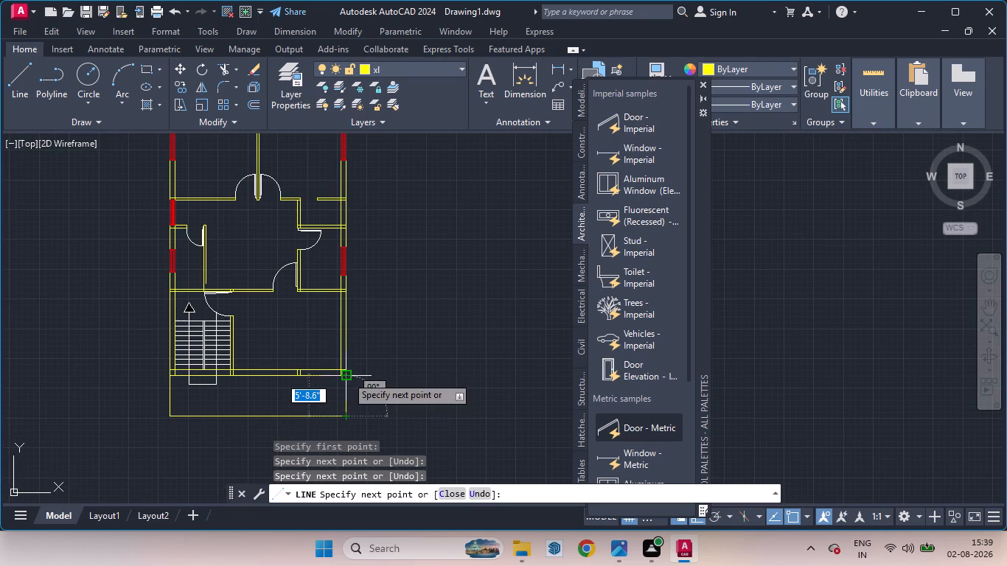
click(346, 376)
key(space)
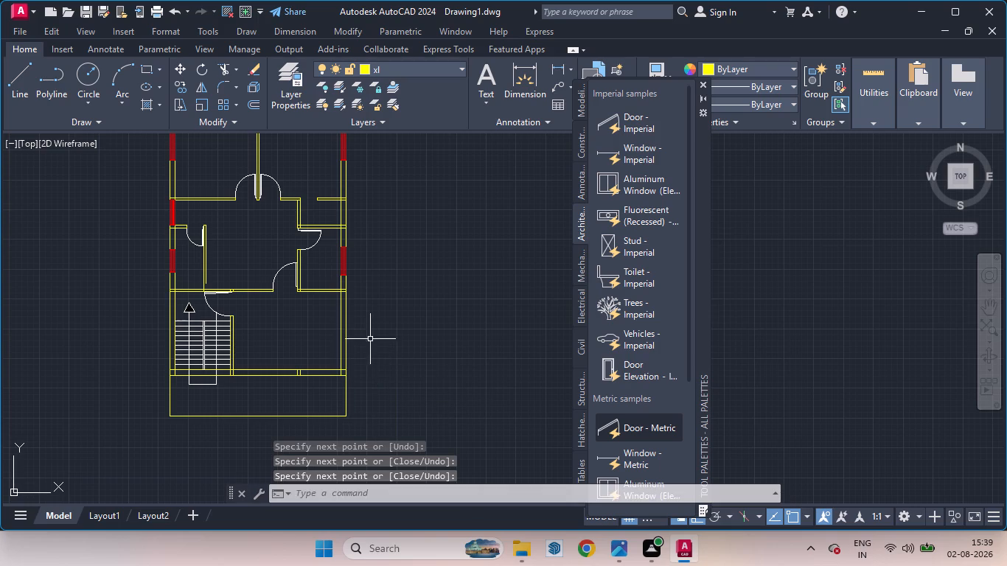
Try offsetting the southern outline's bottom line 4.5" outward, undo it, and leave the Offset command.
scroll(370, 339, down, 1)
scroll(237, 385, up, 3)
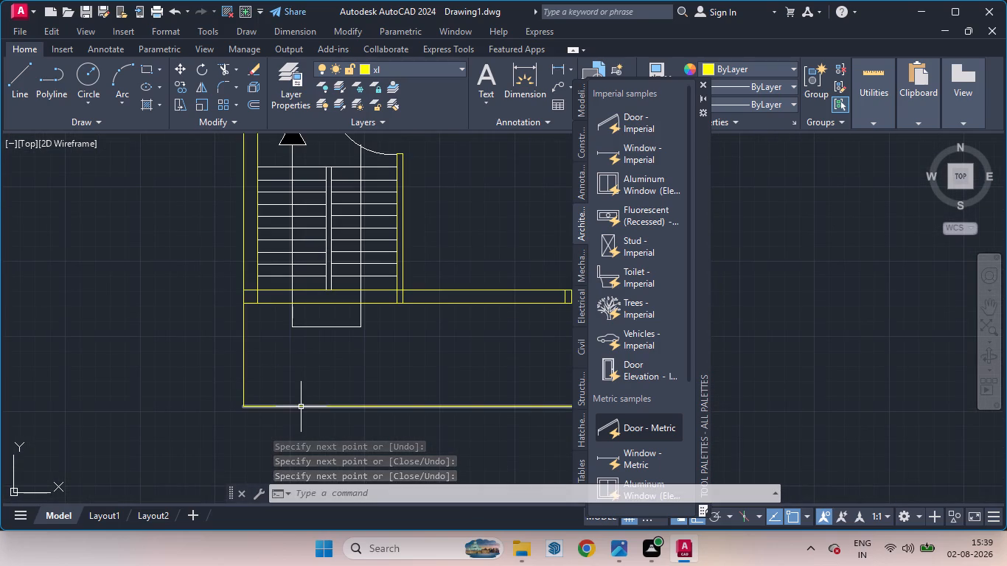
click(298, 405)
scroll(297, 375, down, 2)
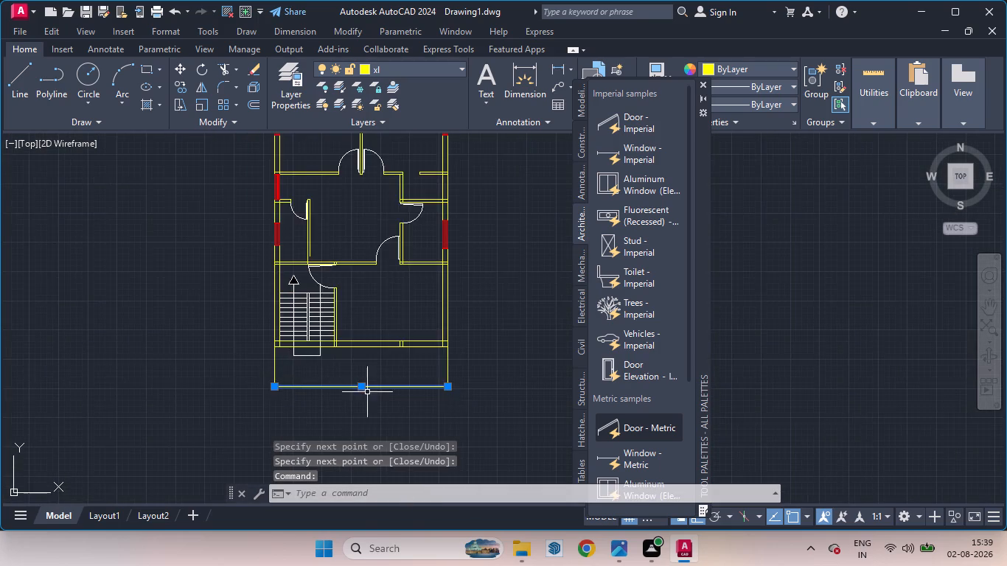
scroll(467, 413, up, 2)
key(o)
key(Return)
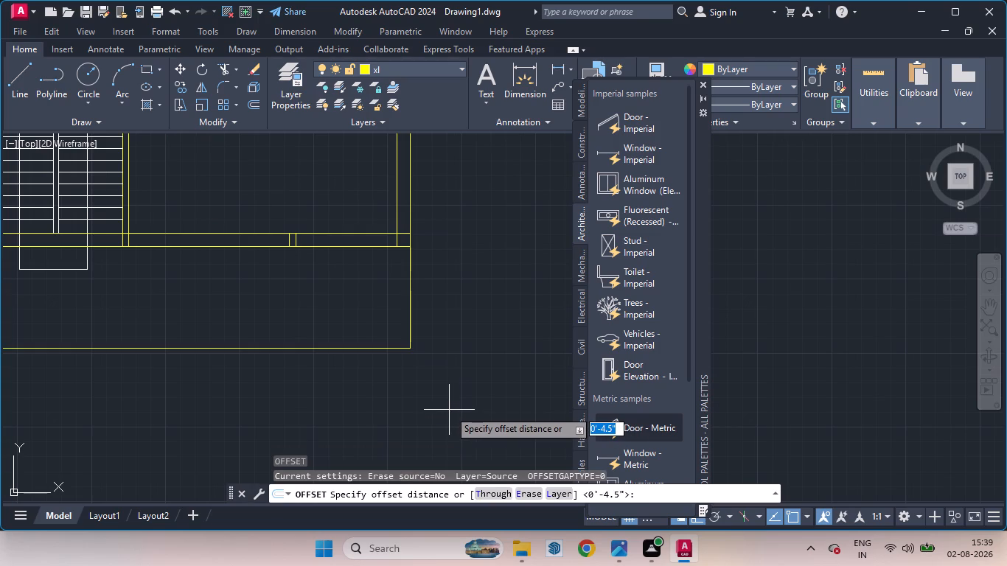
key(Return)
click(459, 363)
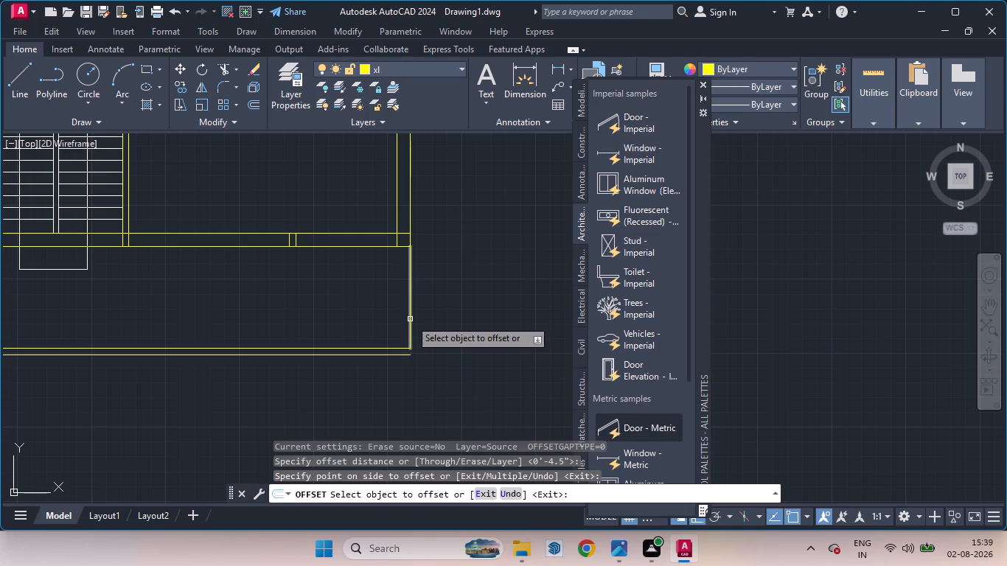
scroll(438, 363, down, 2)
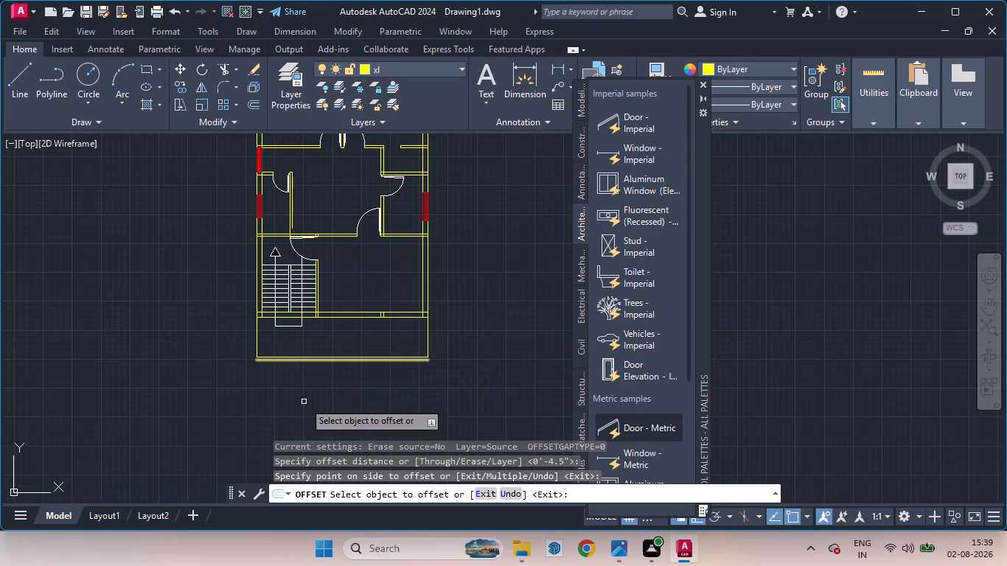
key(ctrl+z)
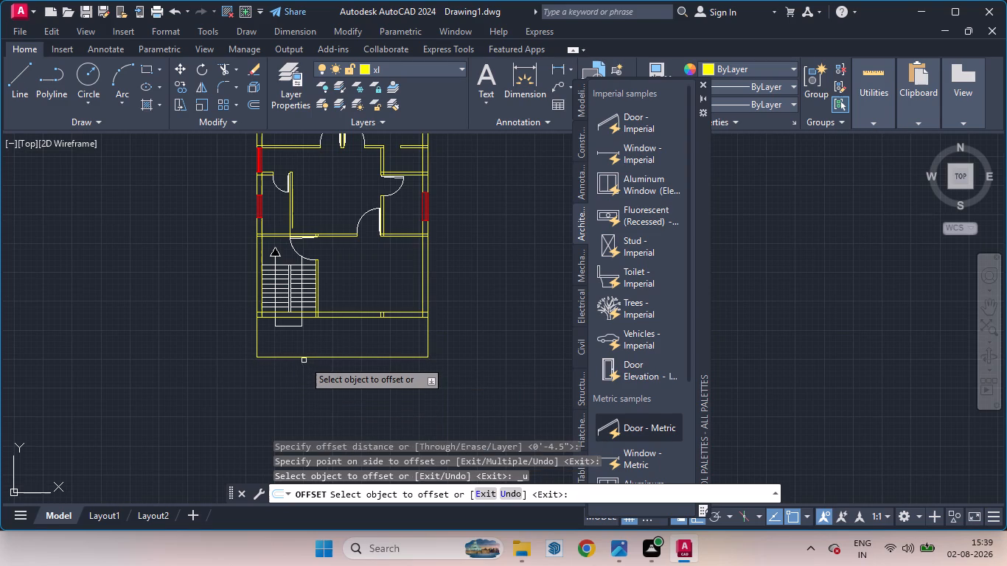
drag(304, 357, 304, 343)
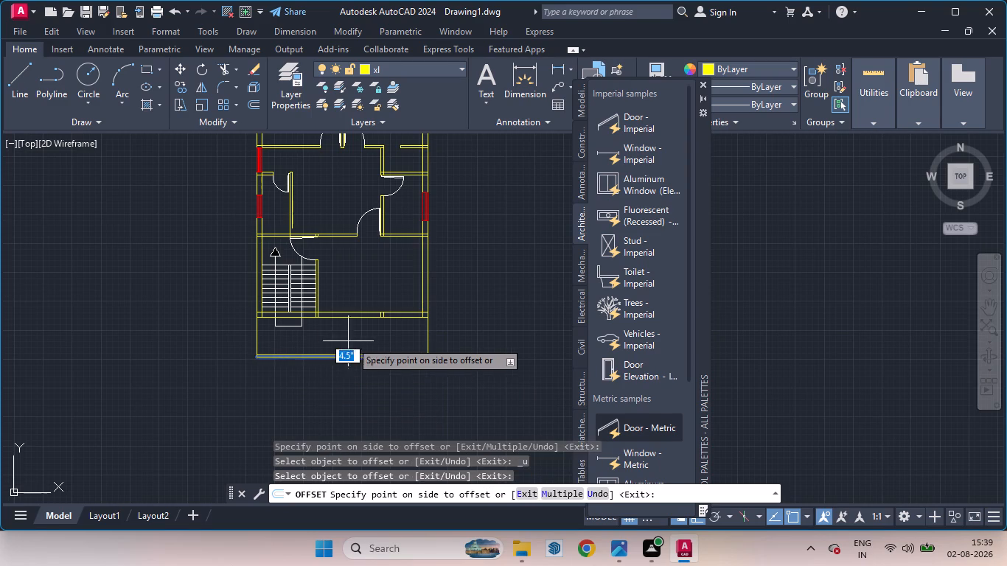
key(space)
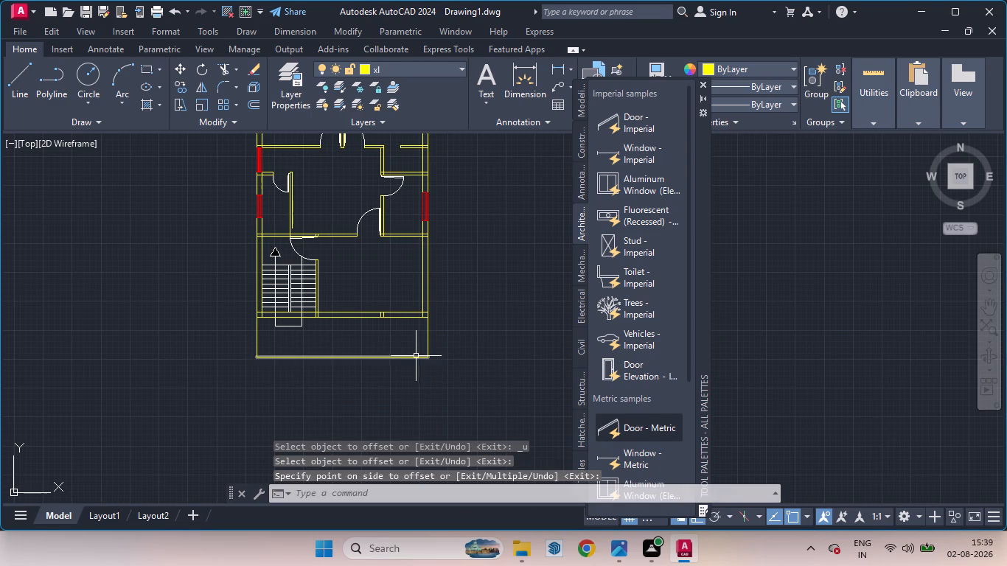
Offset the south, east and west lines of the southern outline 4.5" inward to form double wall lines.
key(o)
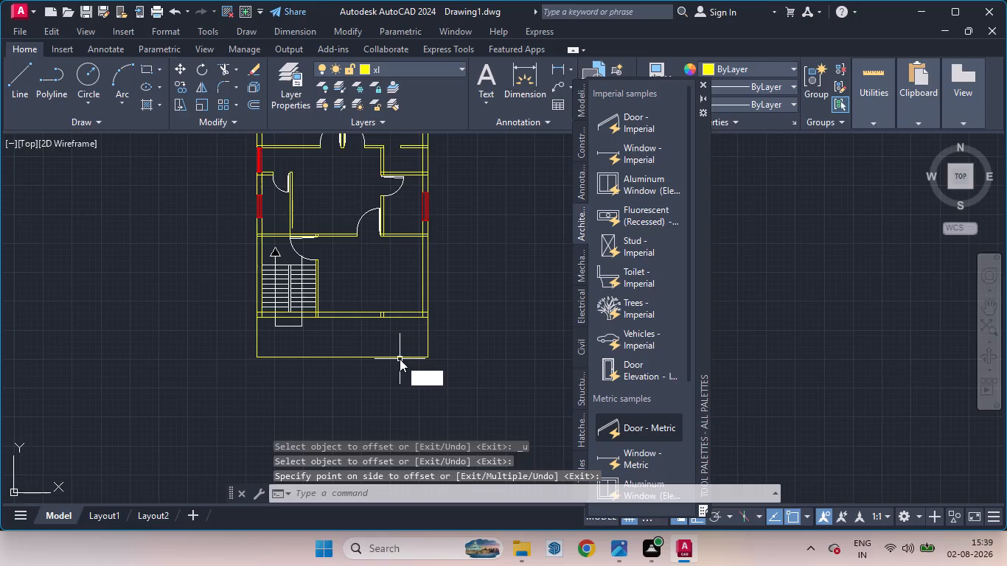
key(Return)
key(Return)
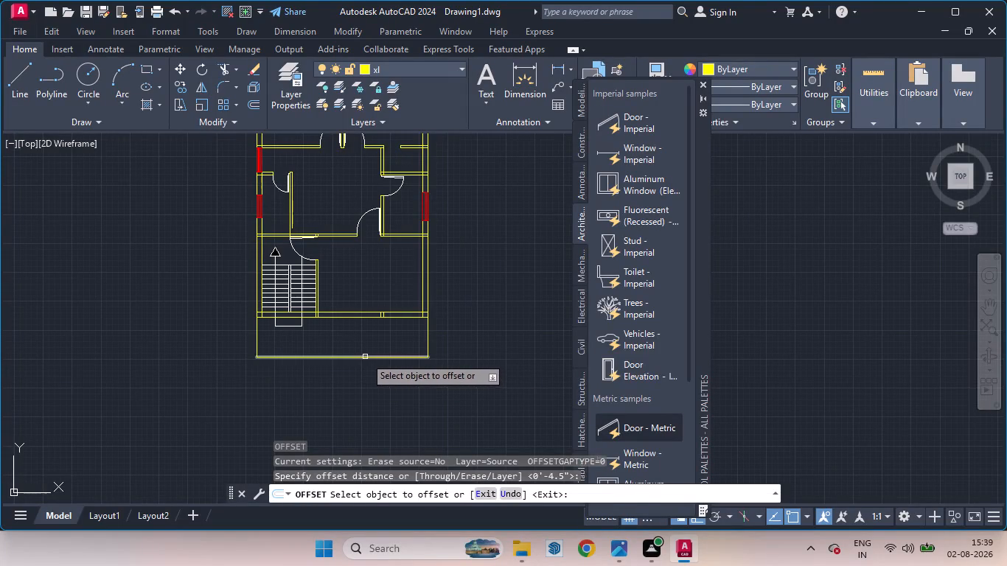
drag(365, 357, 363, 340)
click(361, 339)
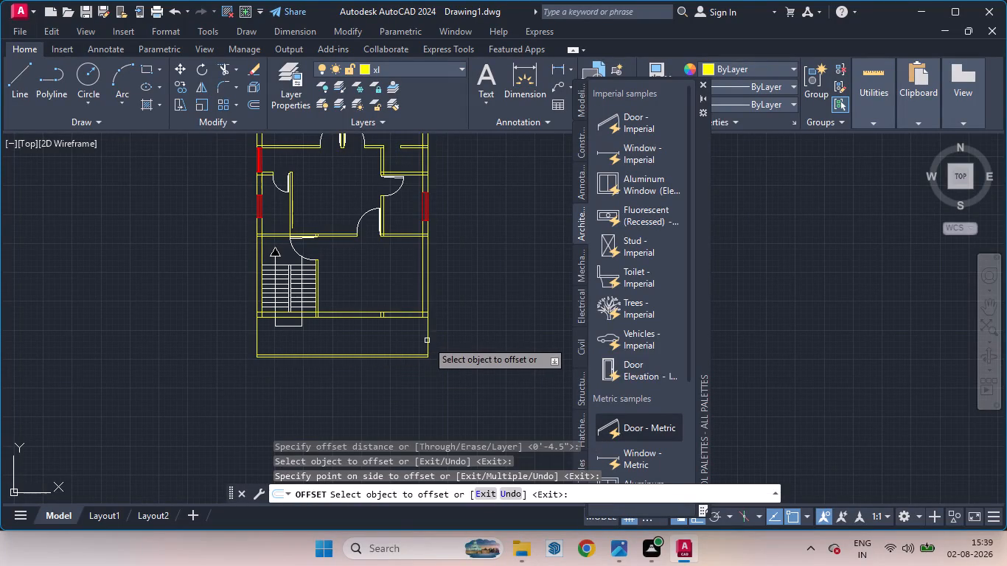
drag(428, 340, 418, 340)
click(399, 340)
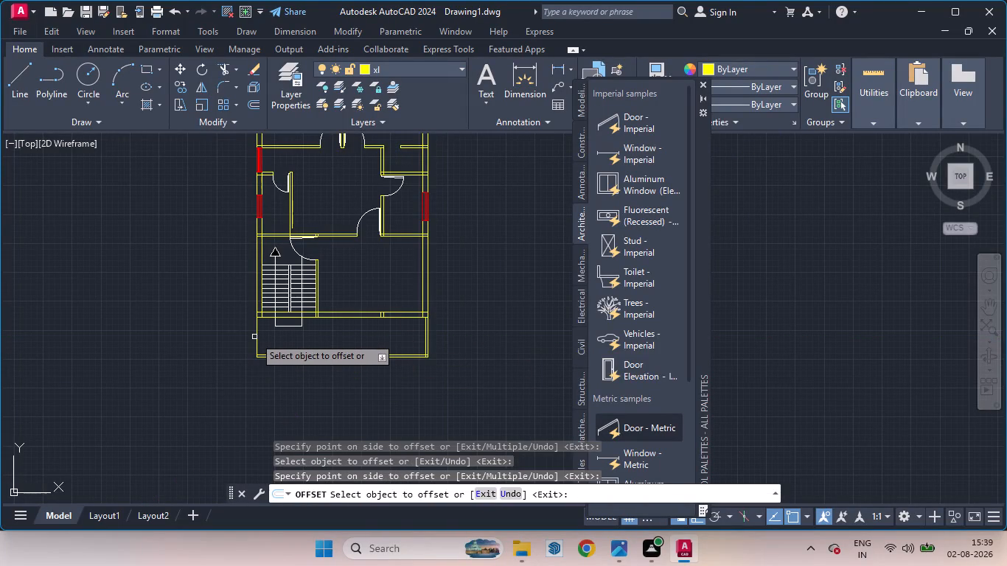
drag(257, 336, 296, 344)
click(296, 344)
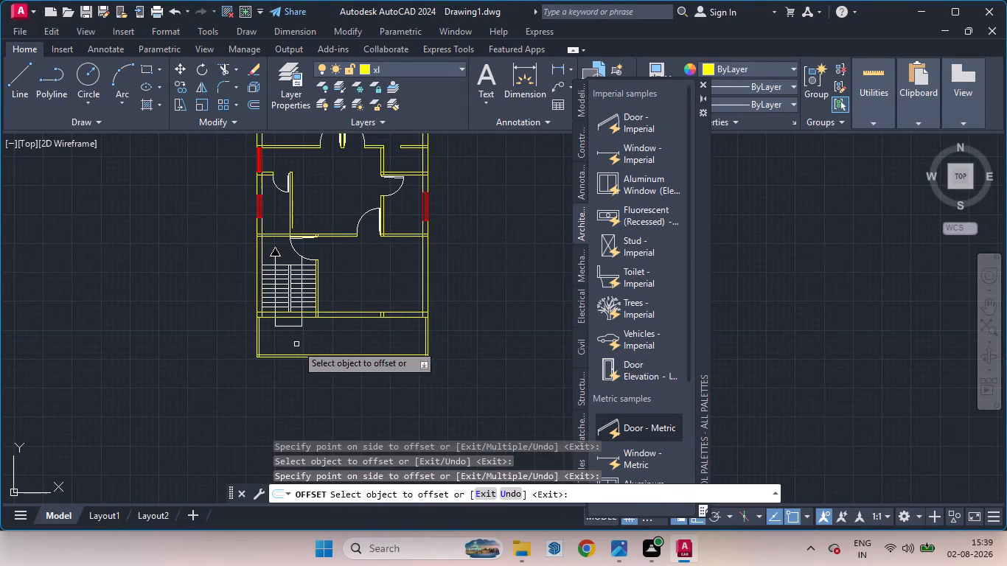
key(space)
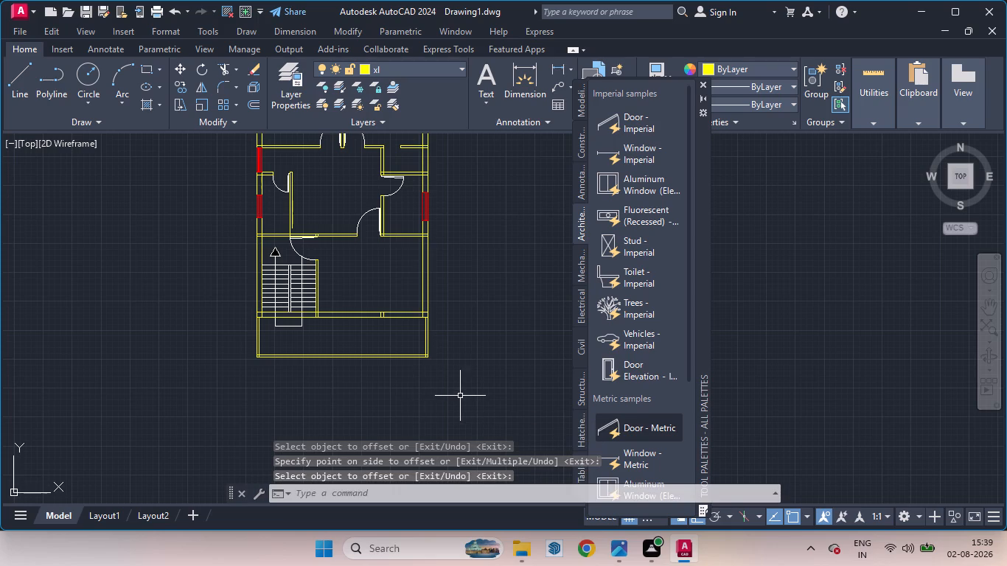
Examine the southern area's new walls and the staircase in relation to the whole plan.
scroll(473, 394, down, 1)
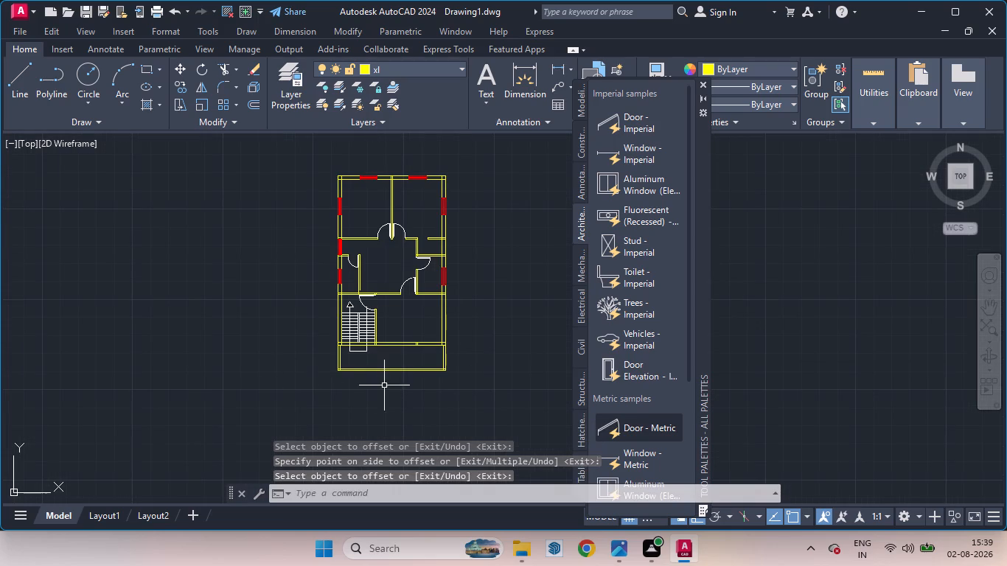
scroll(386, 387, down, 1)
scroll(355, 366, up, 2)
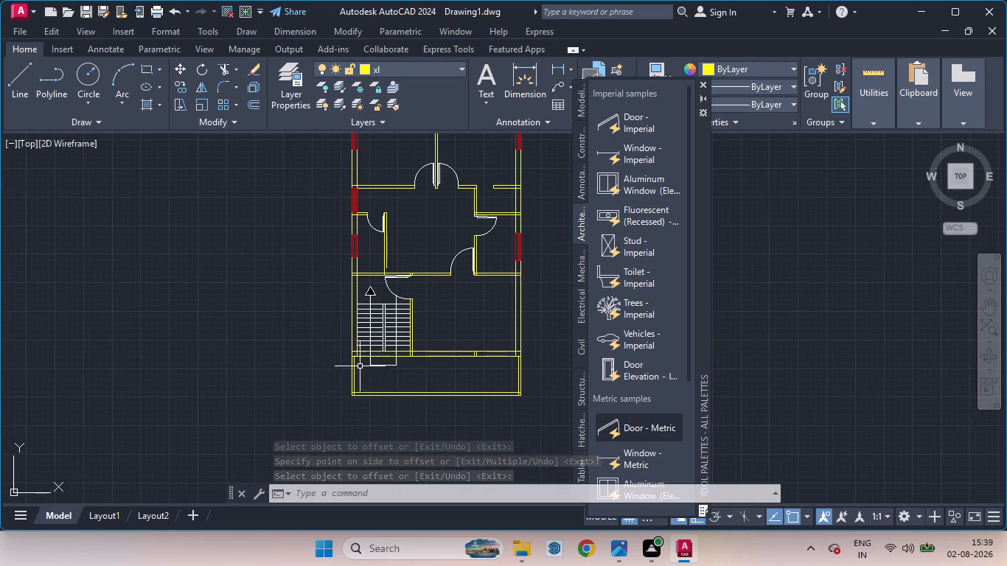
scroll(383, 402, up, 1)
scroll(359, 399, down, 2)
scroll(382, 405, up, 2)
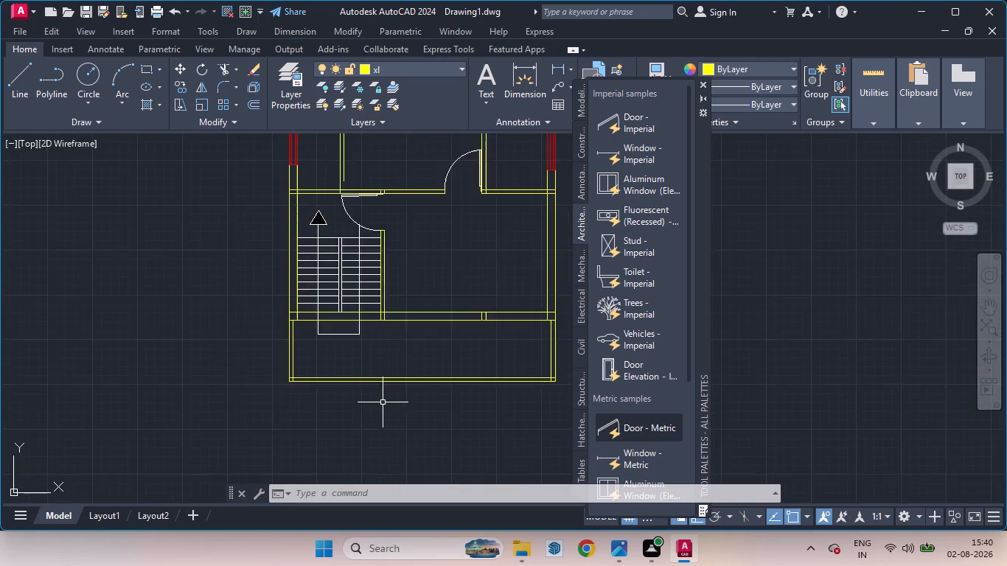
scroll(383, 402, up, 1)
scroll(360, 394, down, 3)
scroll(348, 394, up, 2)
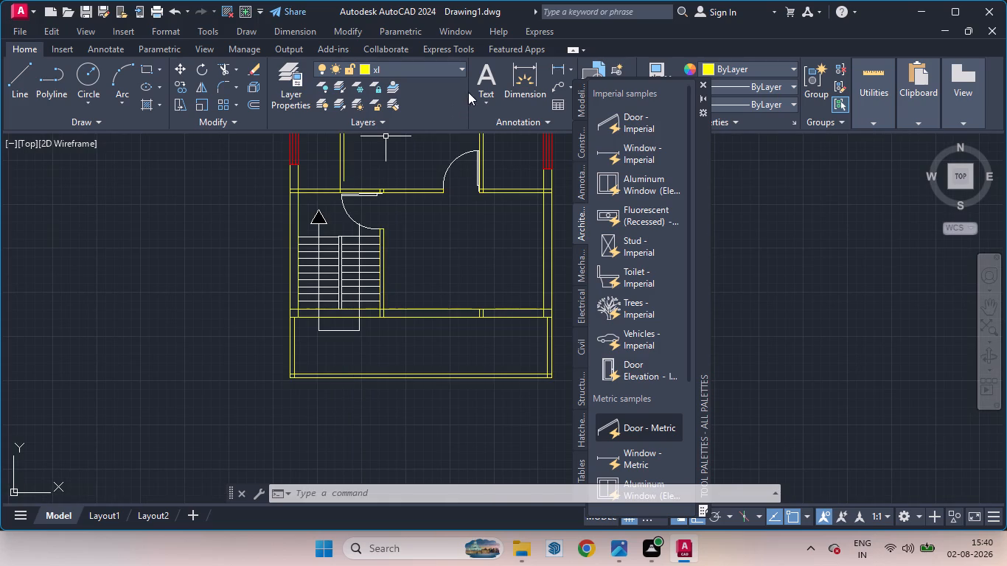
On layer window, draw a rectangle about 3'-7" by 4.5" across the new south wall, below the staircase.
click(461, 65)
click(405, 123)
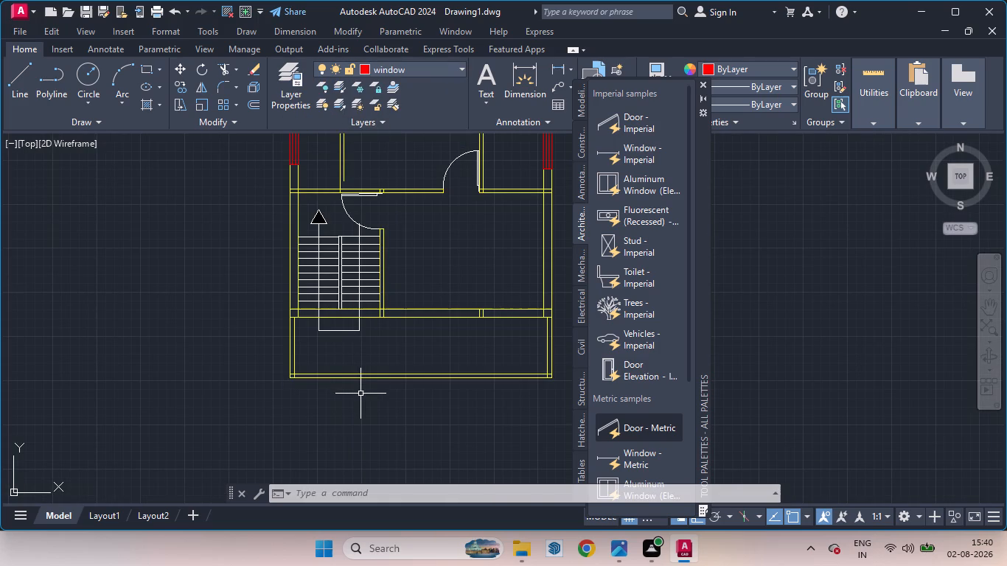
scroll(365, 386, up, 1)
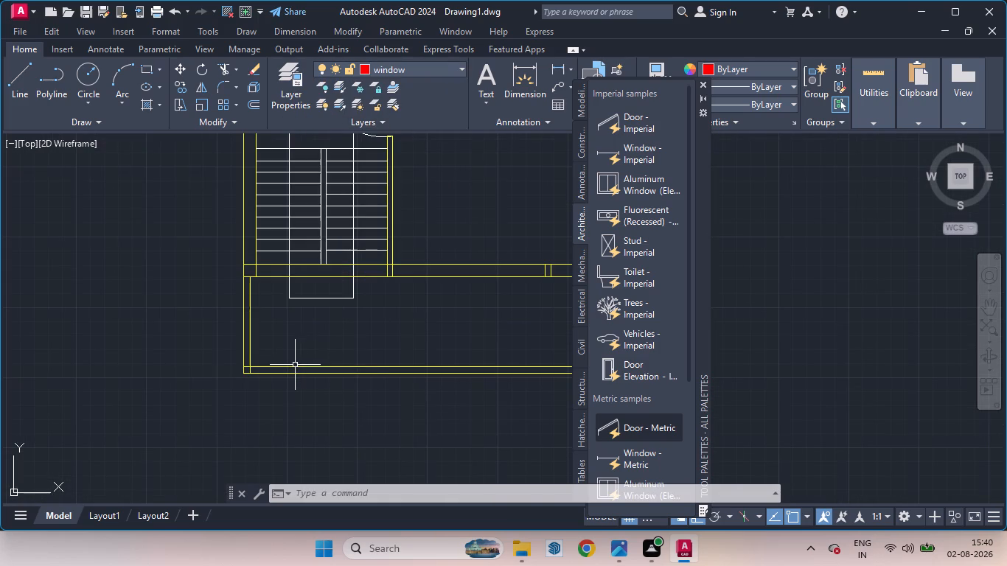
click(463, 65)
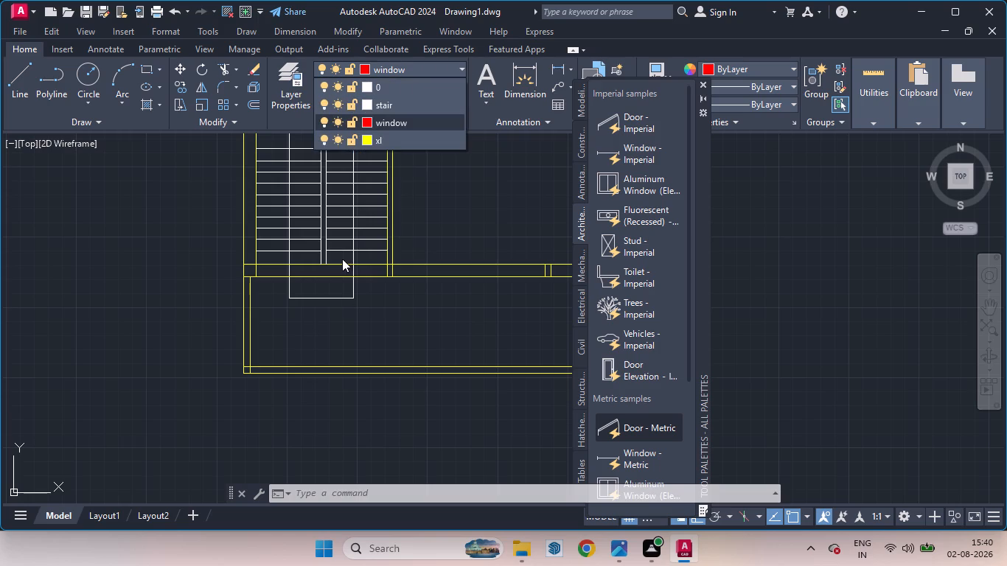
click(399, 124)
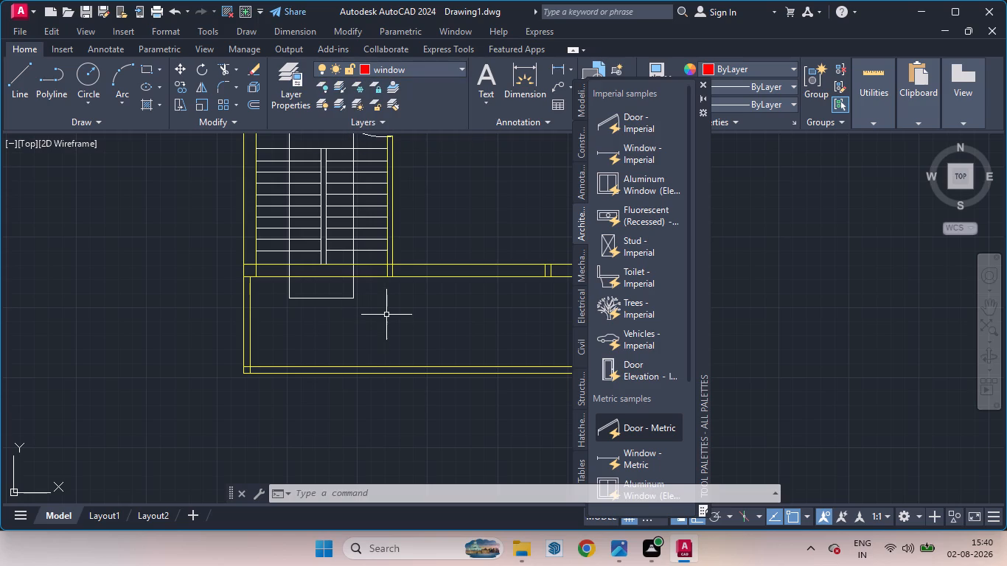
text(rec)
key(Return)
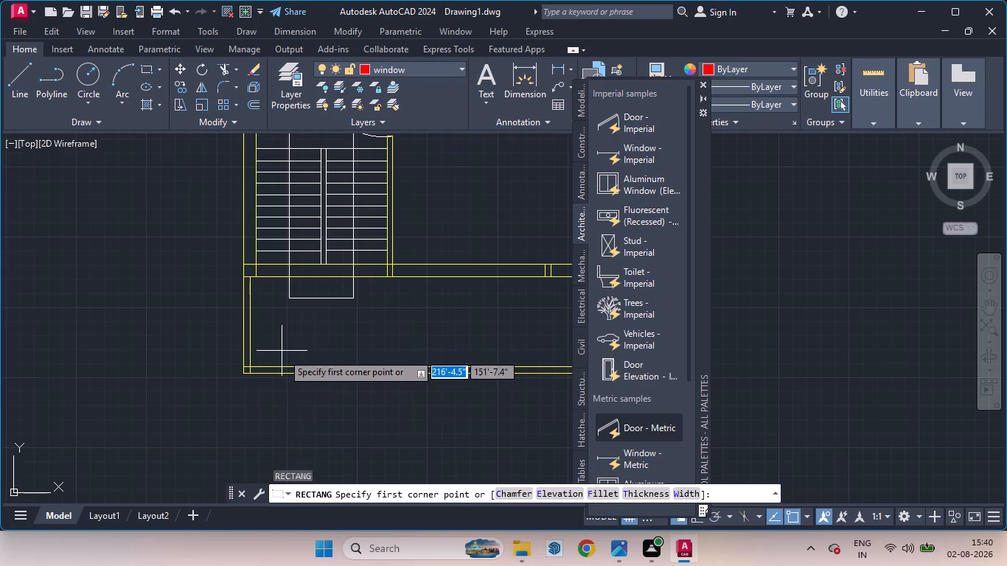
scroll(290, 365, up, 3)
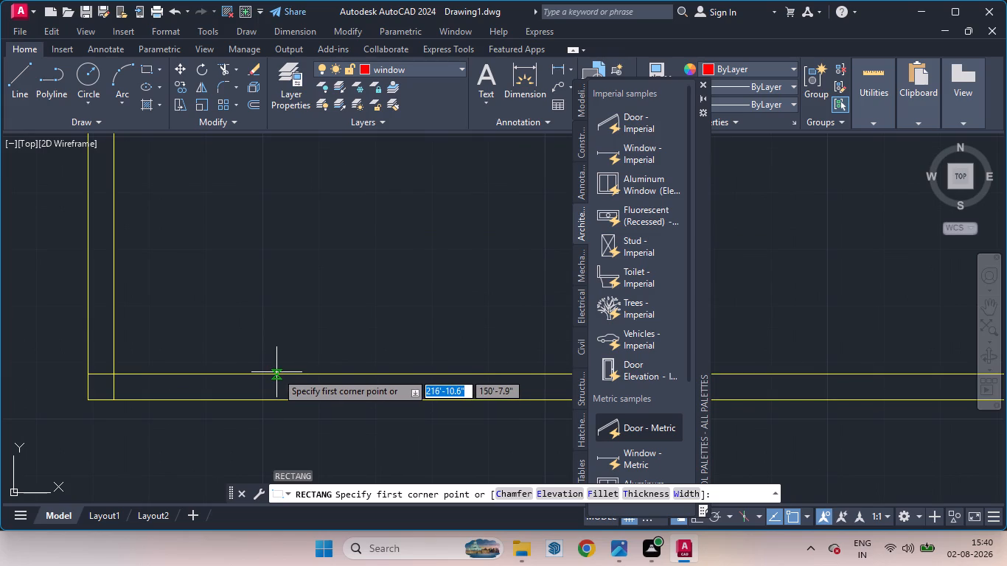
click(279, 374)
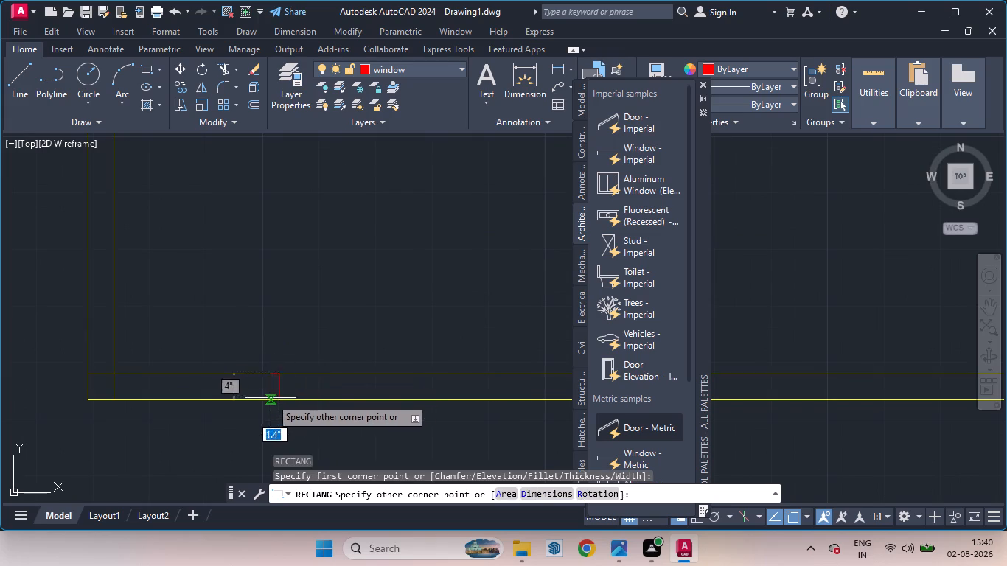
scroll(383, 400, down, 2)
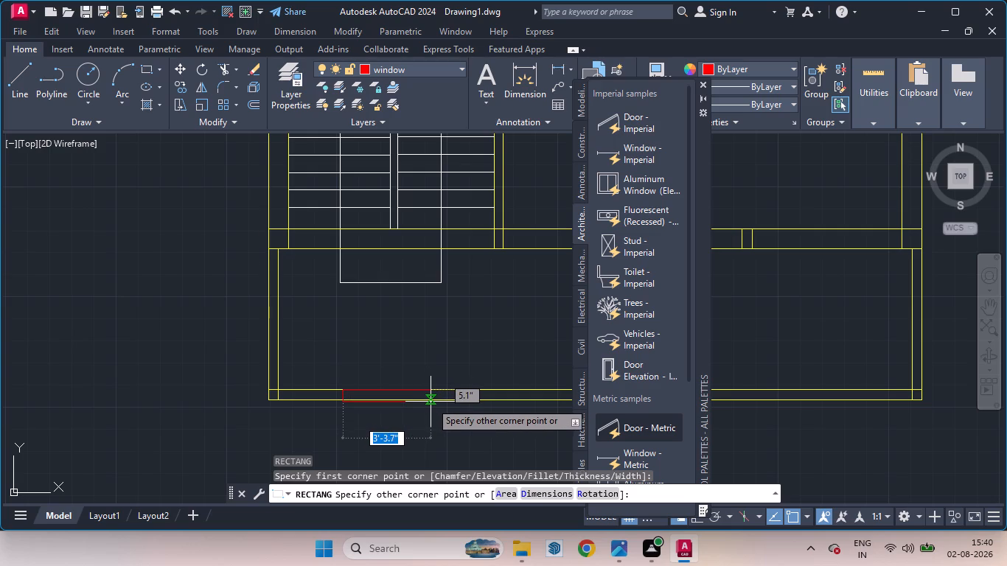
scroll(433, 399, up, 3)
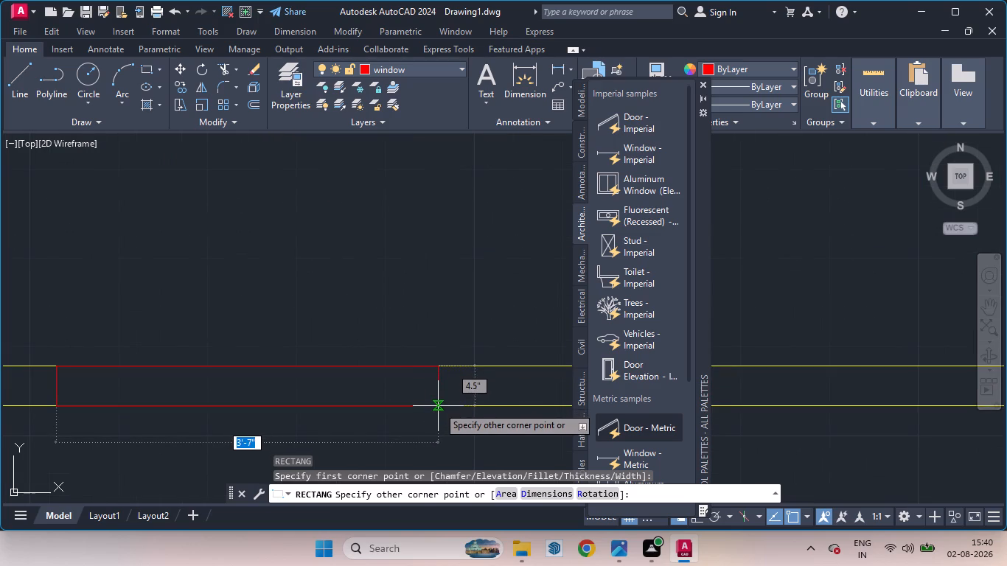
click(438, 406)
Draw a horizontal line about 4' long from the window rectangle's west side midpoint eastward past its east side.
scroll(439, 410, down, 3)
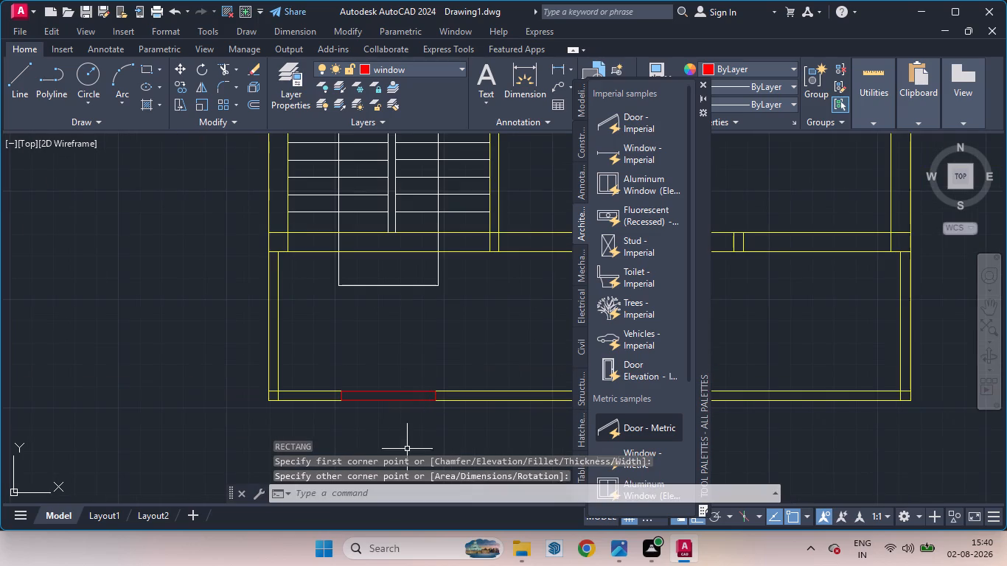
scroll(408, 422, down, 2)
scroll(416, 440, up, 4)
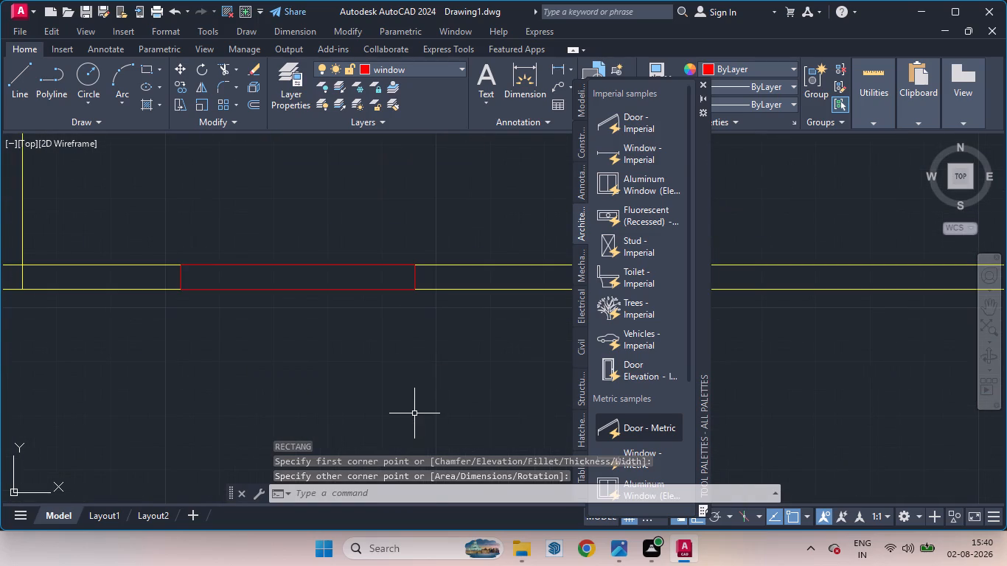
key(l)
key(Return)
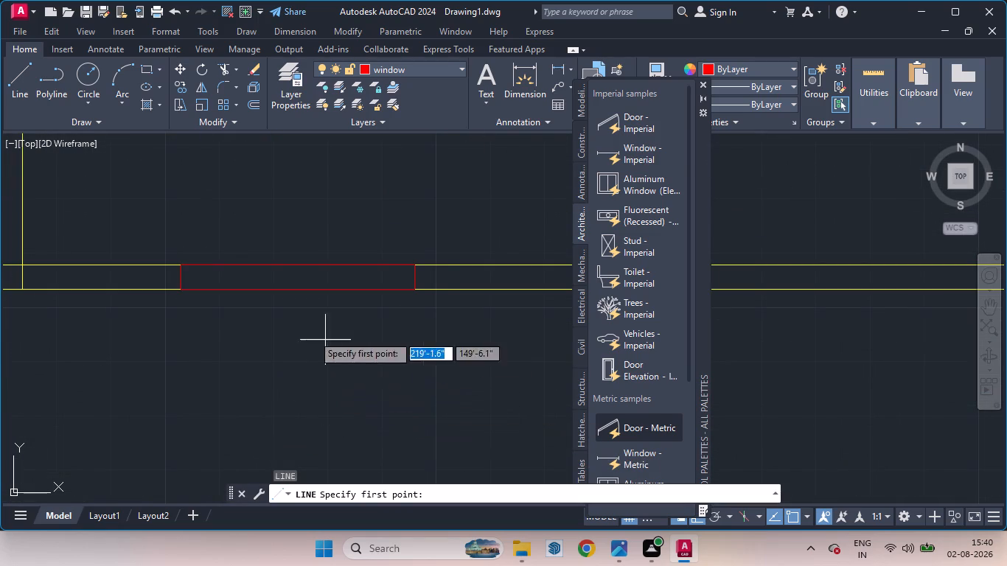
click(184, 278)
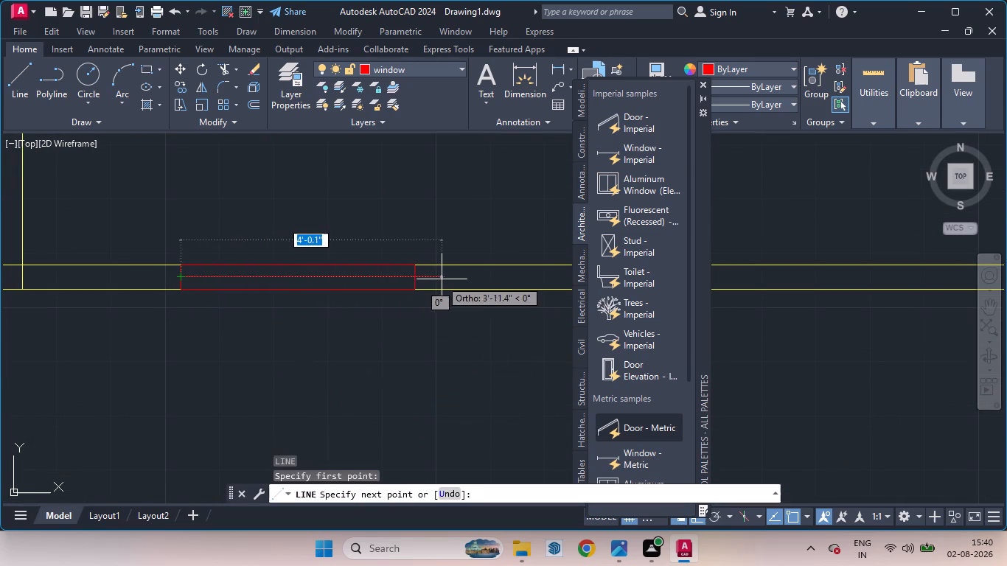
click(443, 279)
key(v)
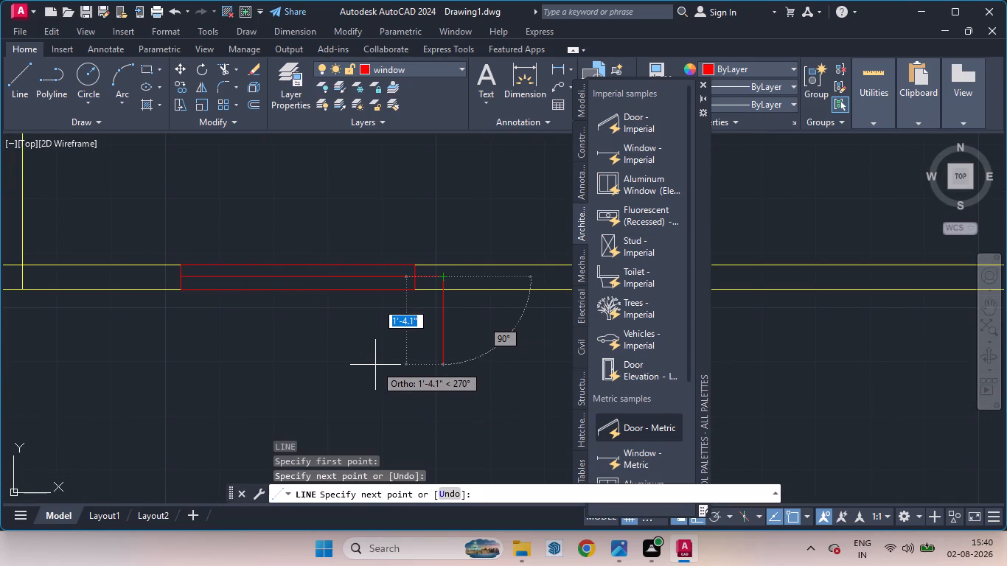
key(space)
key(Escape)
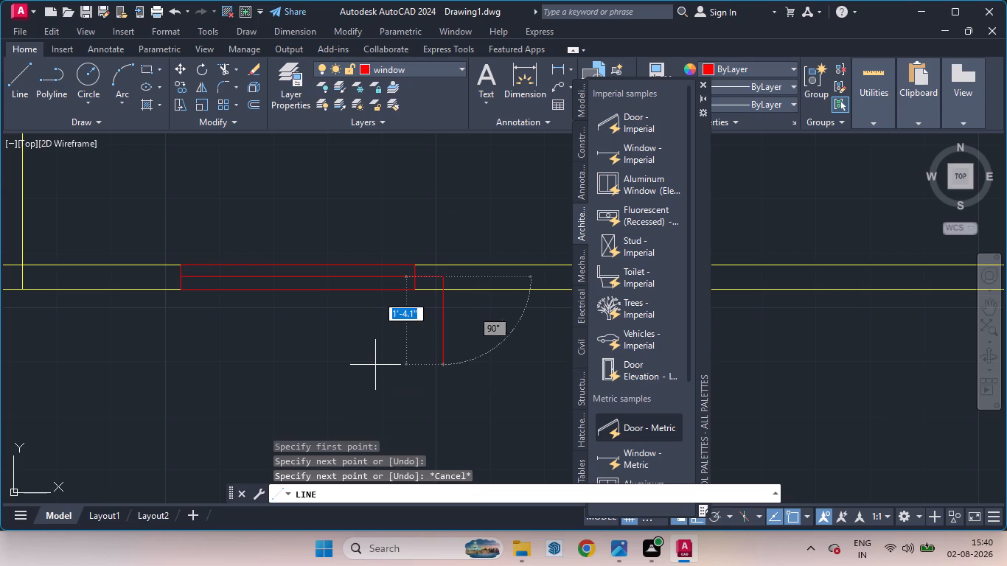
key(space)
key(Escape)
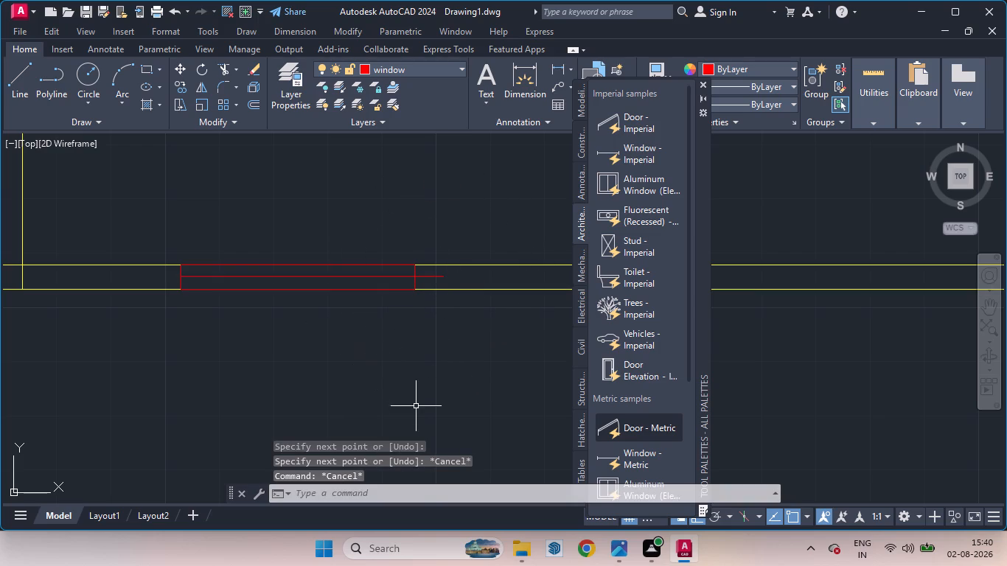
Trim the horizontal line's overhang beyond the east side of the new window rectangle in the southern area's outer wall.
key(t)
key(r)
key(Return)
key(Return)
scroll(431, 283, up, 2)
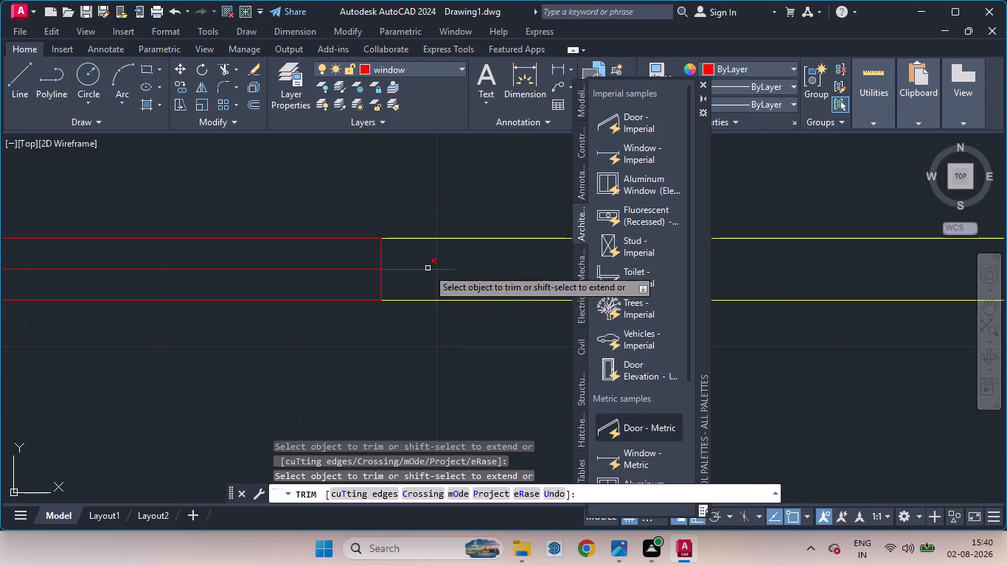
click(428, 268)
scroll(436, 337, down, 3)
scroll(418, 392, up, 3)
scroll(421, 389, down, 2)
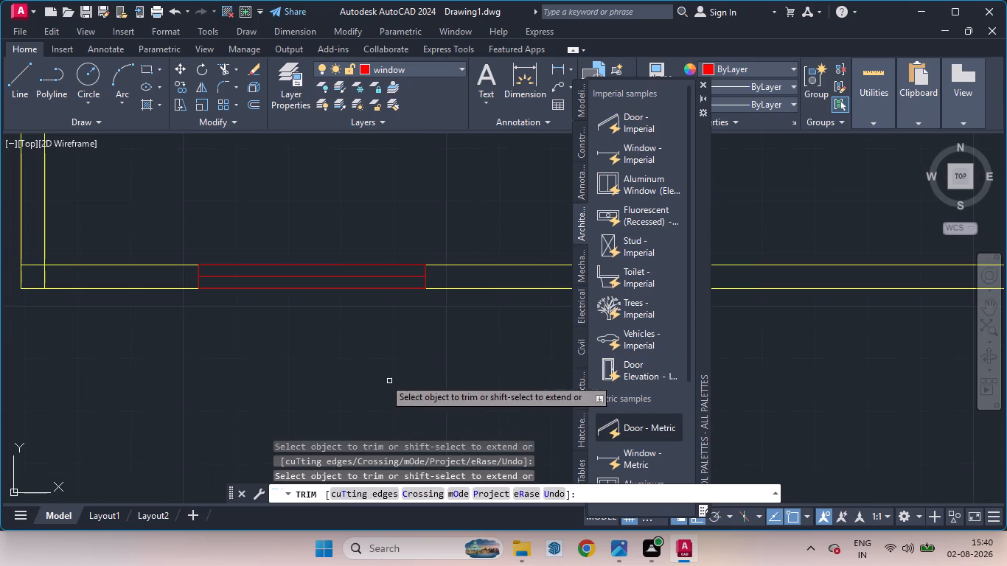
key(space)
Offset the new window's centre line 1" to both its north and south sides and erase the original centre line.
scroll(265, 286, up, 1)
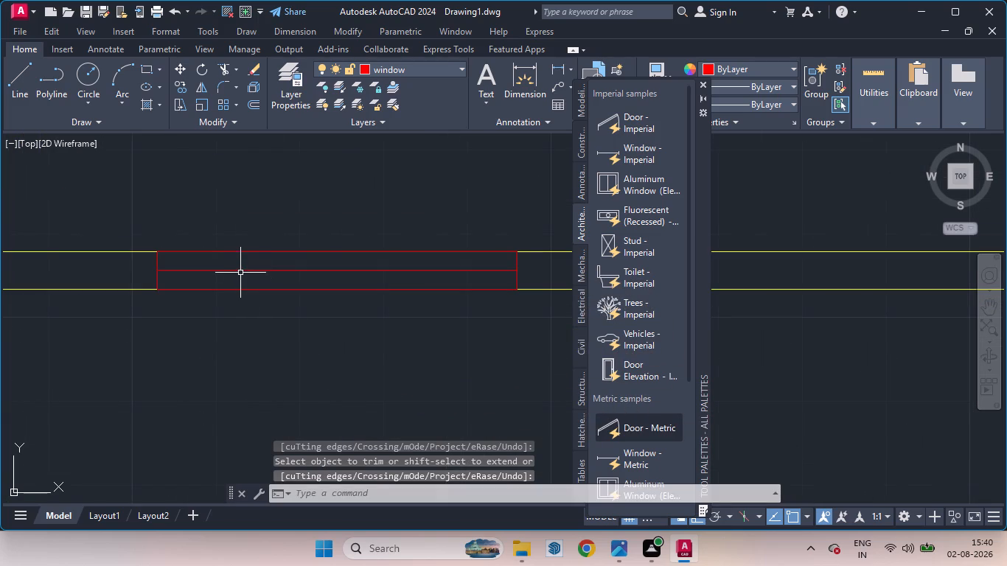
click(251, 270)
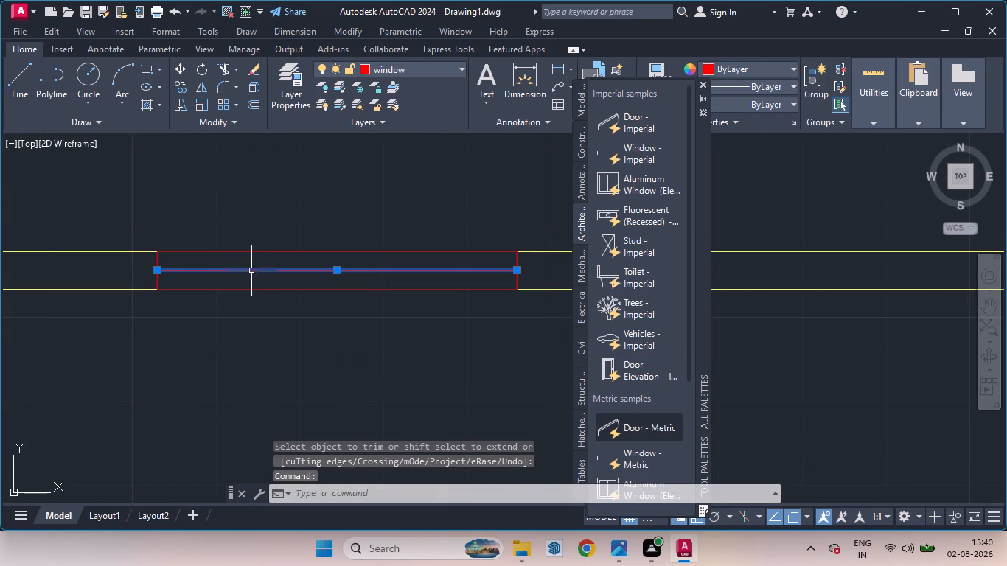
key(o)
key(Return)
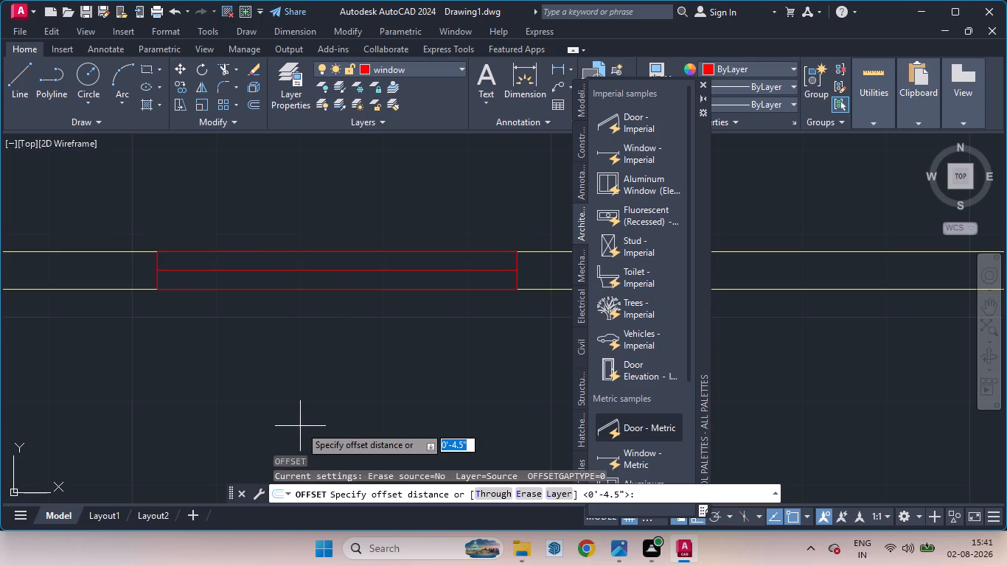
key(1)
key(Return)
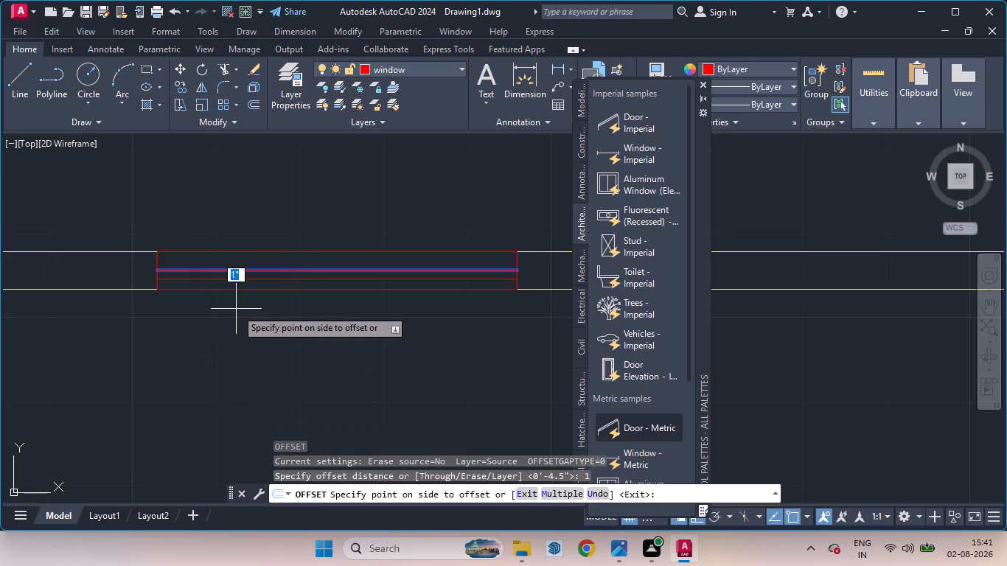
click(236, 309)
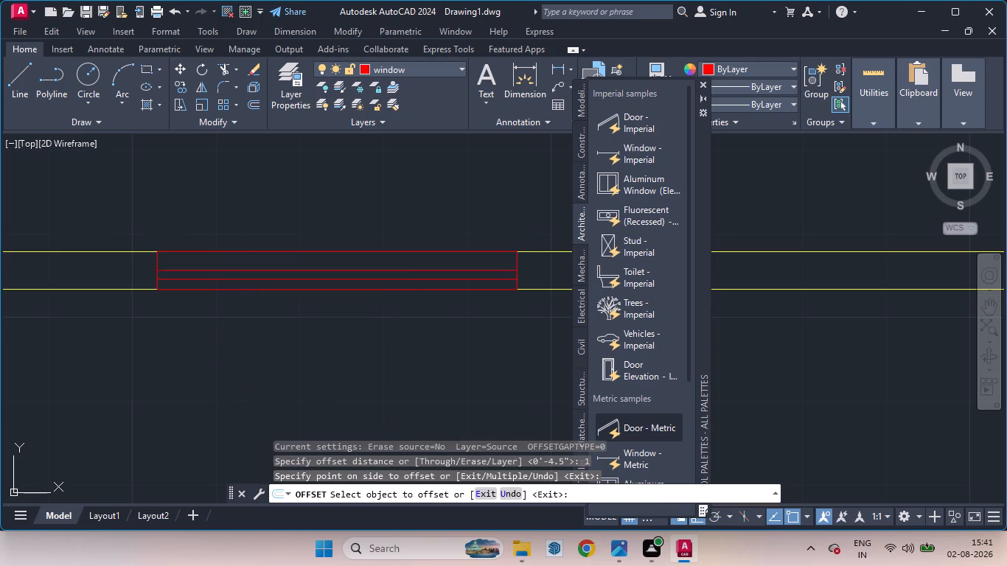
click(245, 270)
click(246, 263)
key(space)
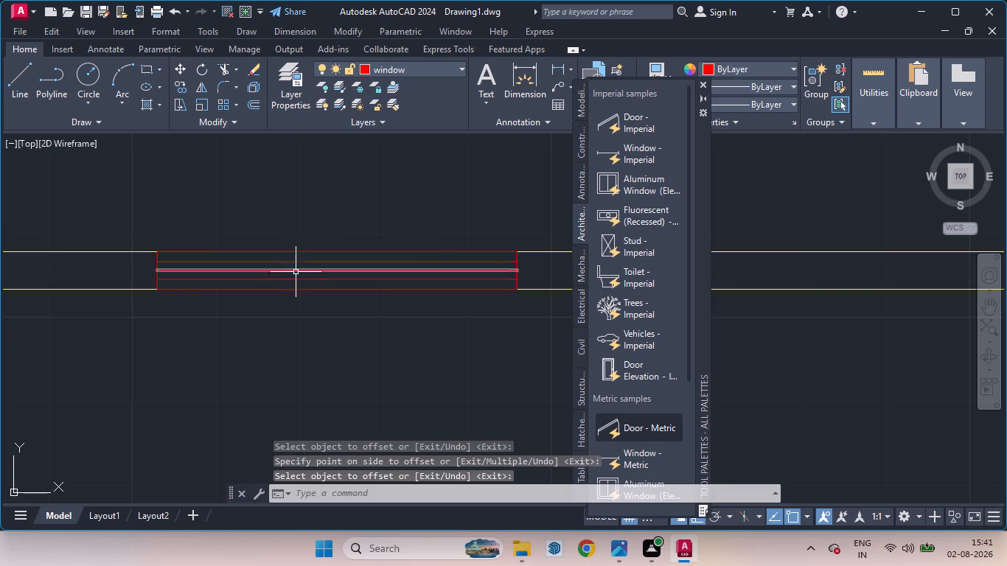
click(293, 270)
key(Delete)
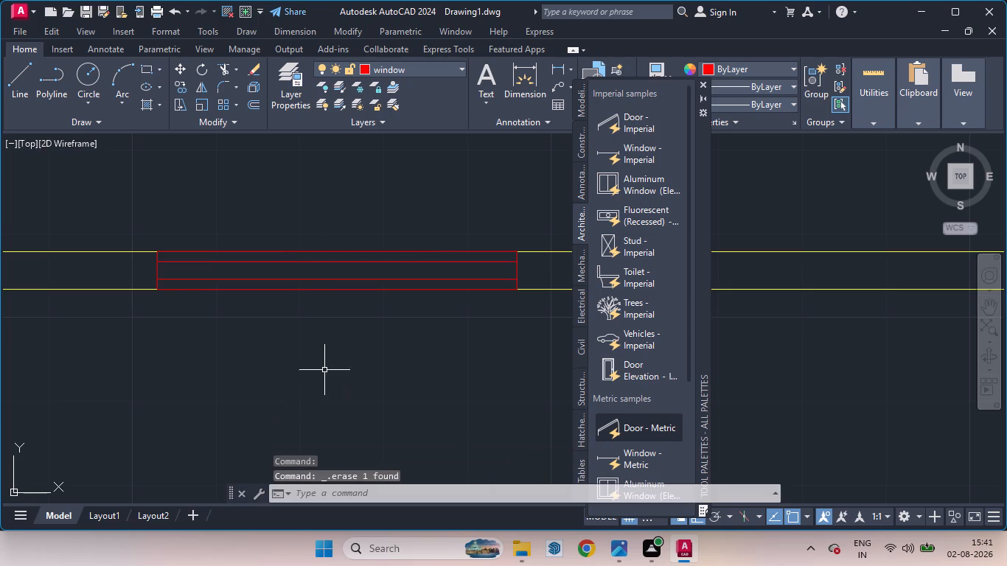
Erase the two short vertical lines crossing the wall between the southern area and the room east of the staircase.
scroll(325, 370, down, 8)
scroll(374, 348, up, 2)
scroll(390, 327, down, 1)
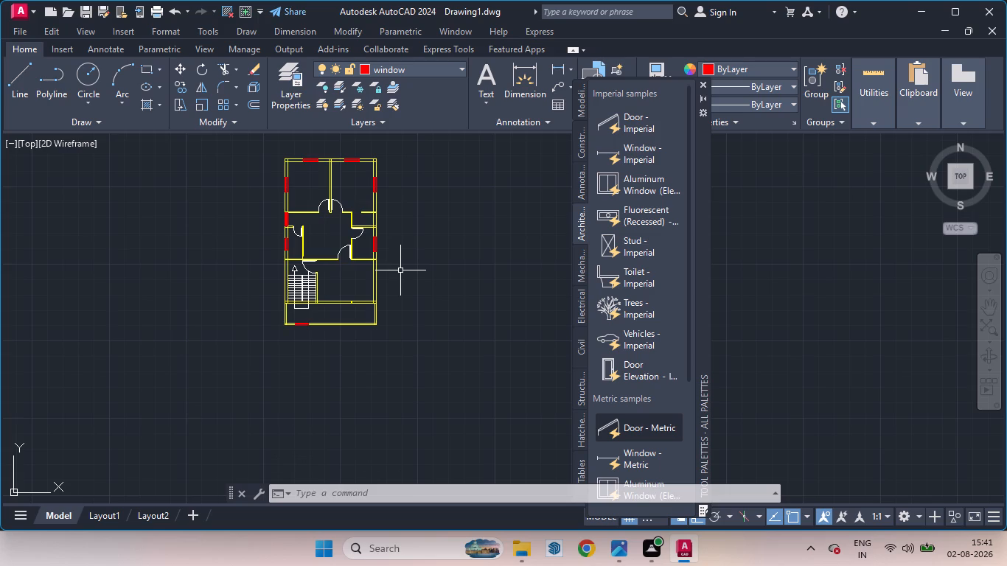
scroll(400, 270, down, 1)
scroll(400, 273, up, 2)
scroll(330, 319, up, 2)
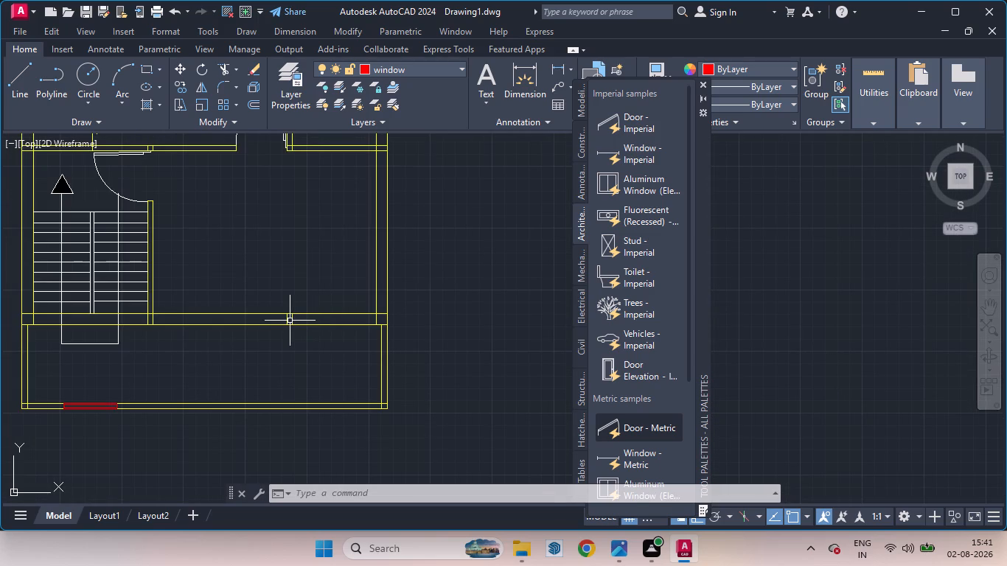
click(293, 320)
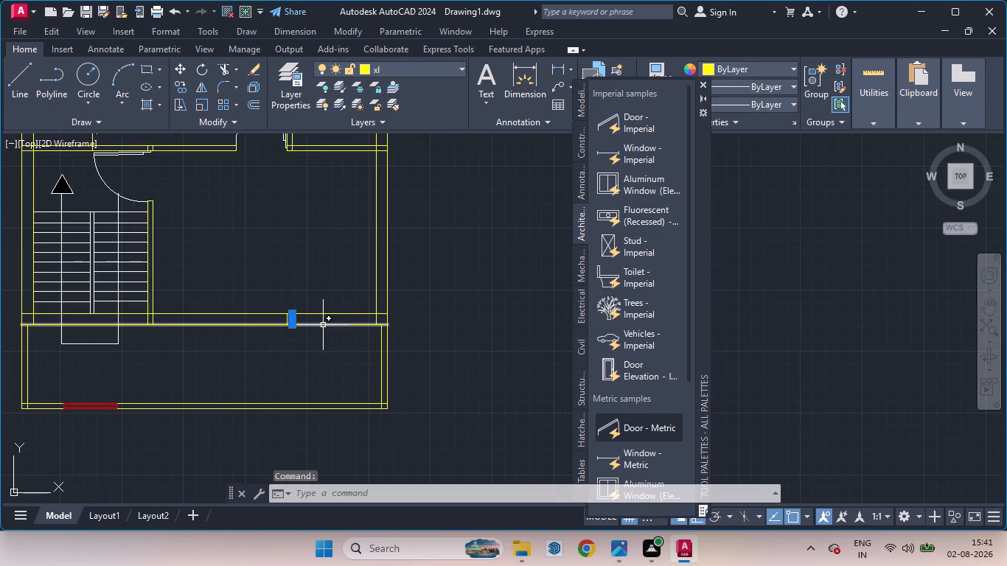
key(Delete)
click(286, 318)
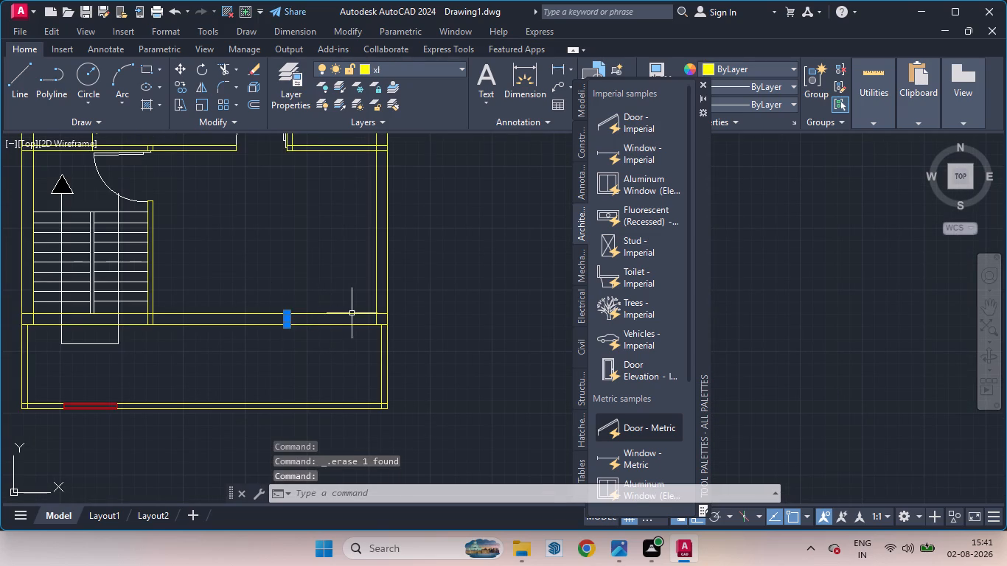
key(Delete)
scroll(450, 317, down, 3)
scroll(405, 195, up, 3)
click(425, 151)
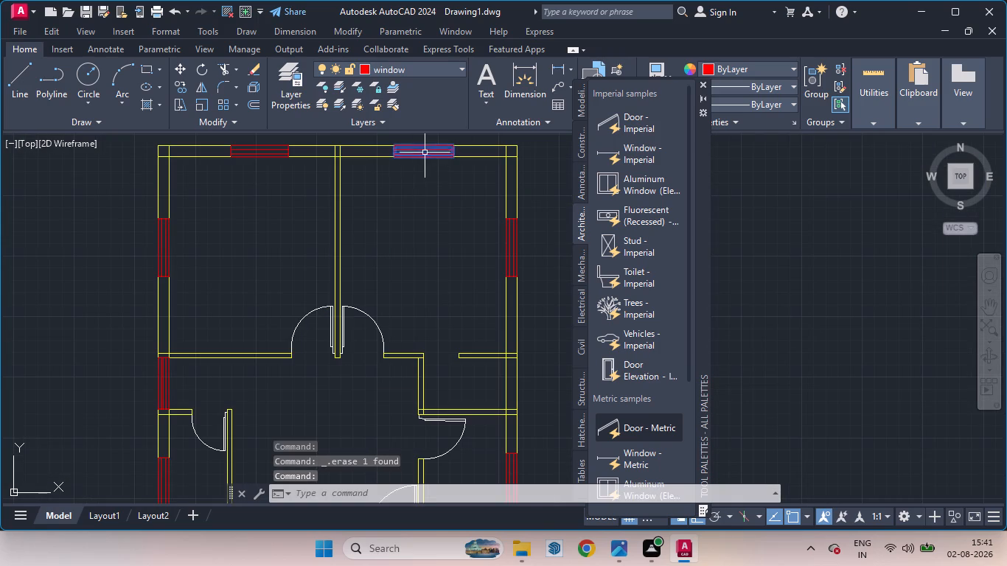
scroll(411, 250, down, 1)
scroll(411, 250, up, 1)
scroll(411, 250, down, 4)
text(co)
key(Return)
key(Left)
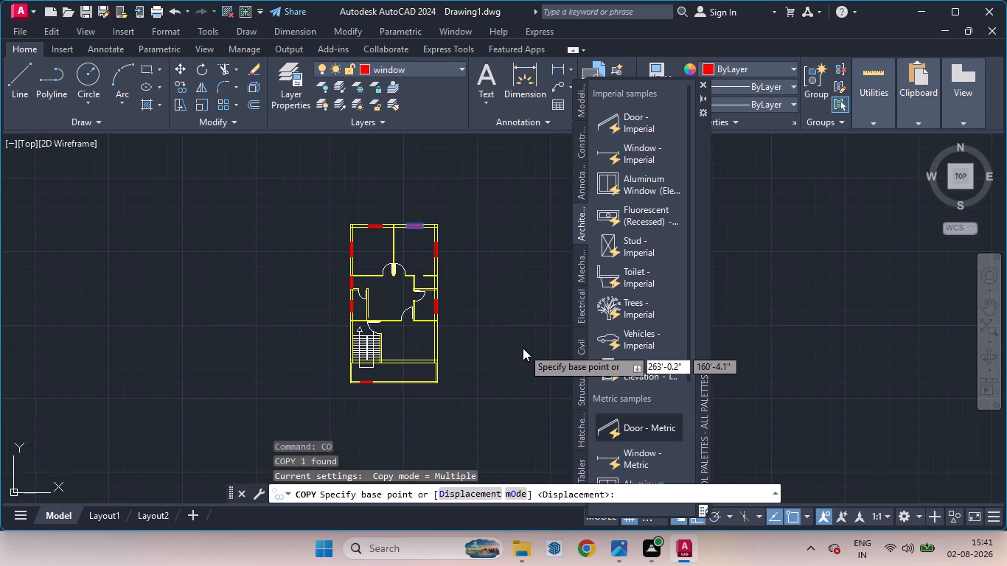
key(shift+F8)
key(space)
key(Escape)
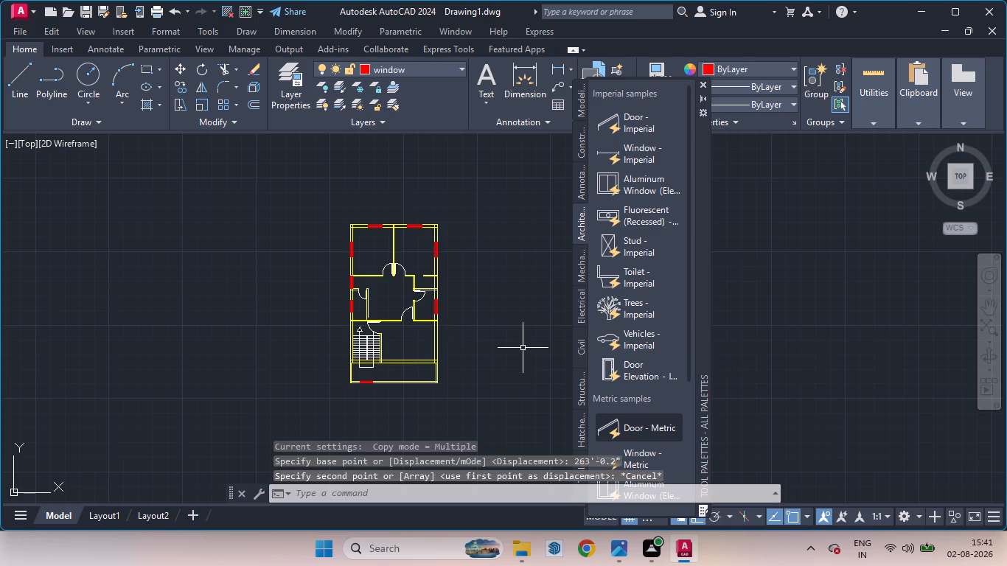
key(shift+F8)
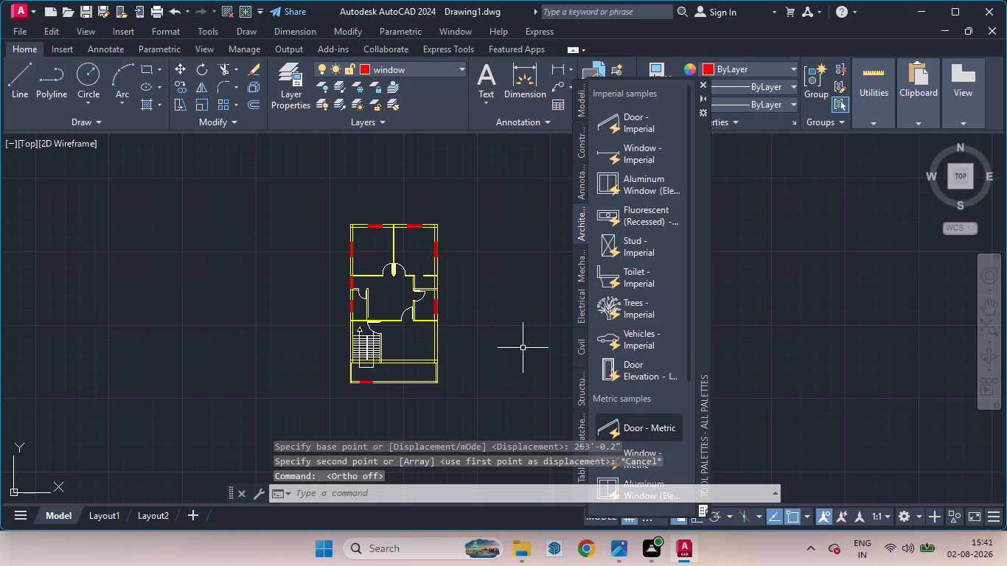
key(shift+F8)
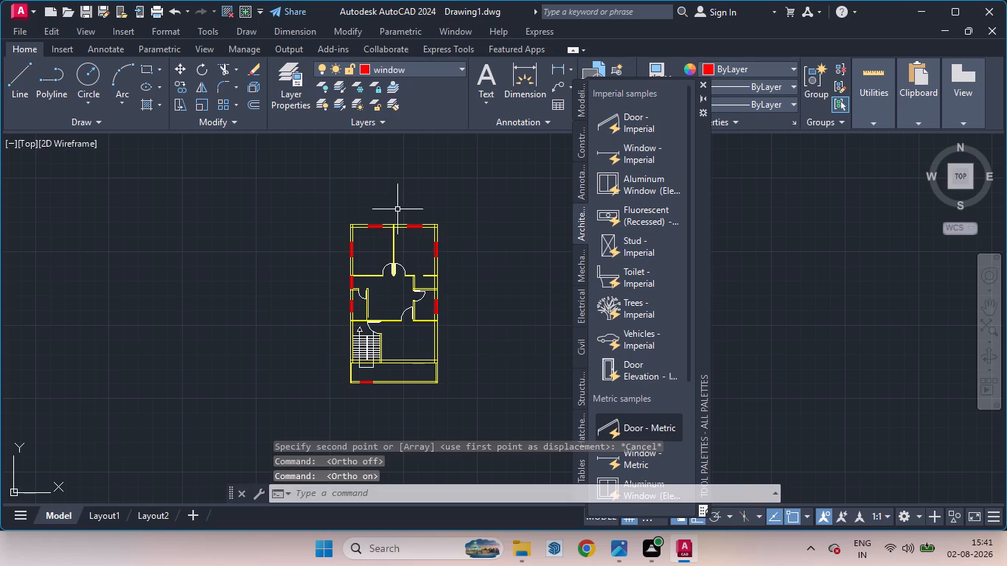
Place two overlapping copies of the north-east room's window in the wall bordering the southern area, one about 38' directly south of the original.
scroll(419, 223, up, 3)
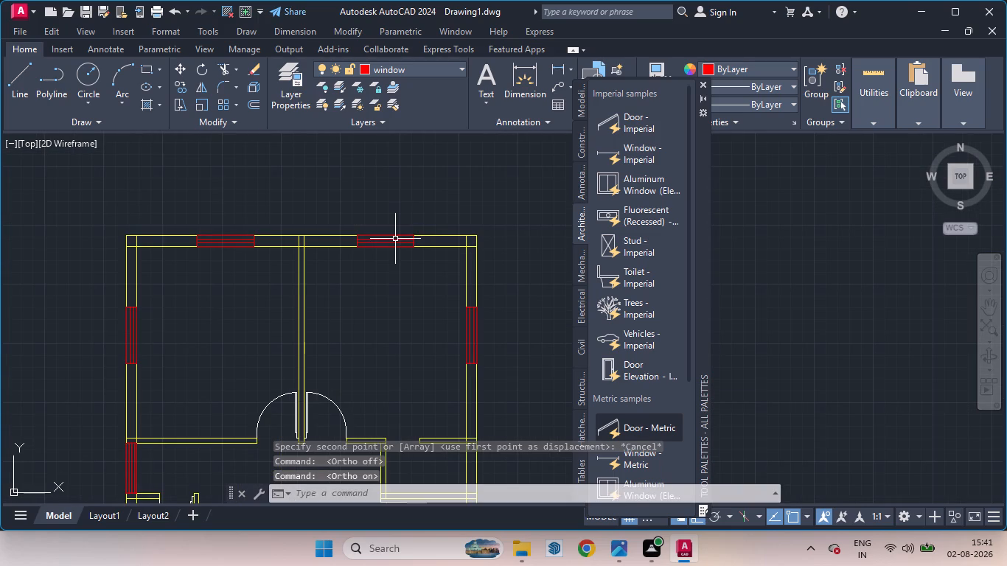
click(395, 240)
scroll(411, 201, down, 3)
scroll(431, 281, up, 1)
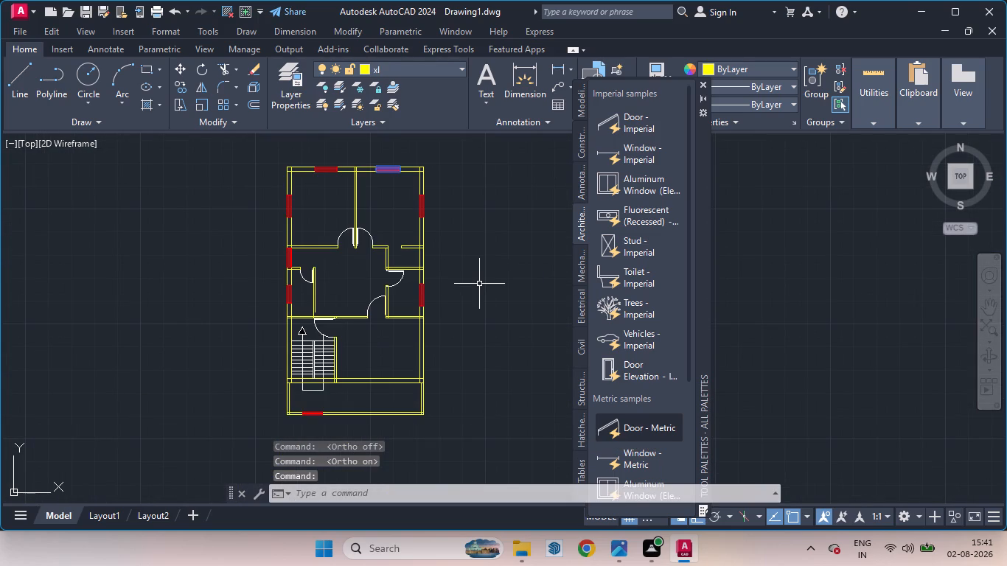
text(co)
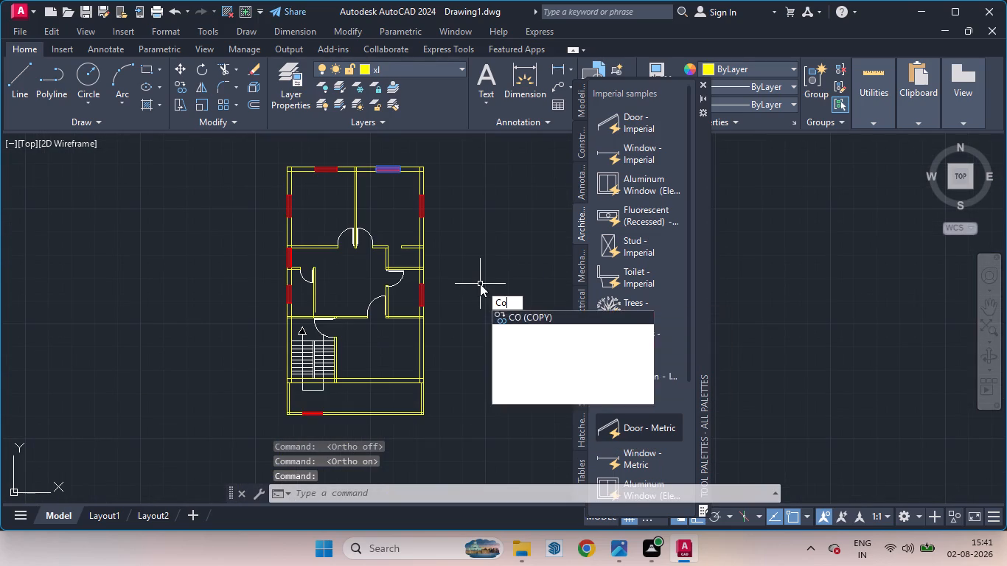
key(Return)
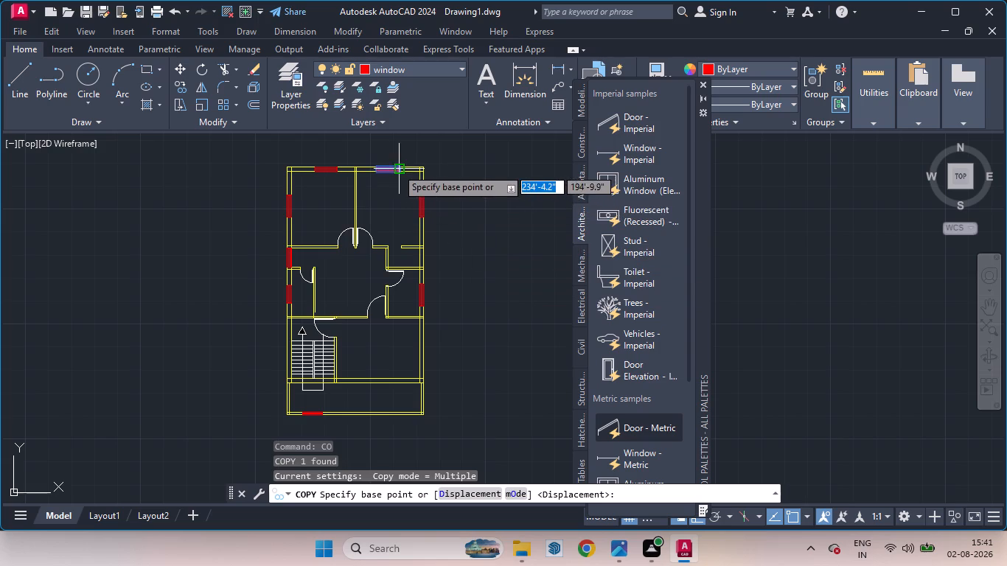
click(390, 172)
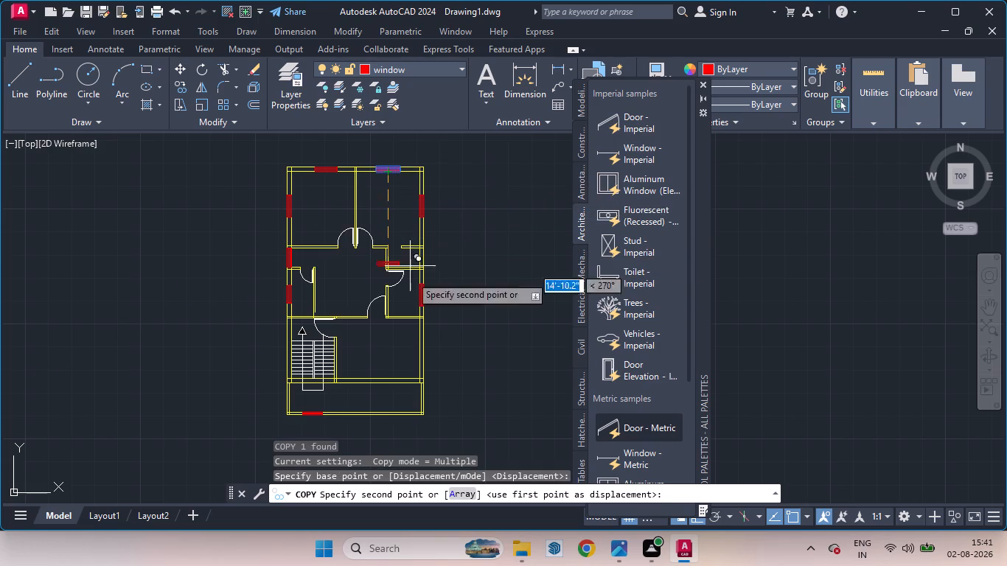
scroll(397, 385, up, 4)
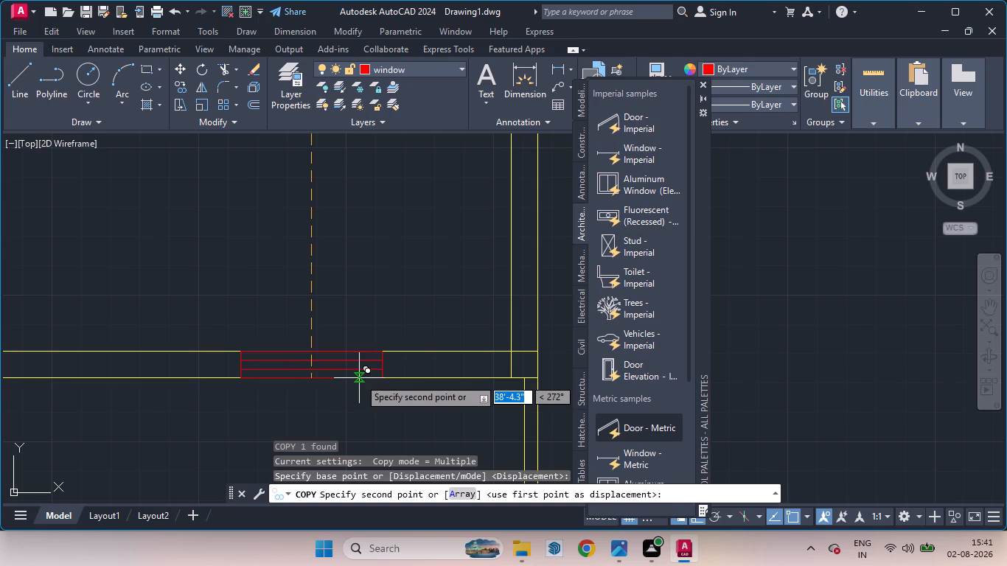
click(359, 378)
scroll(338, 385, down, 3)
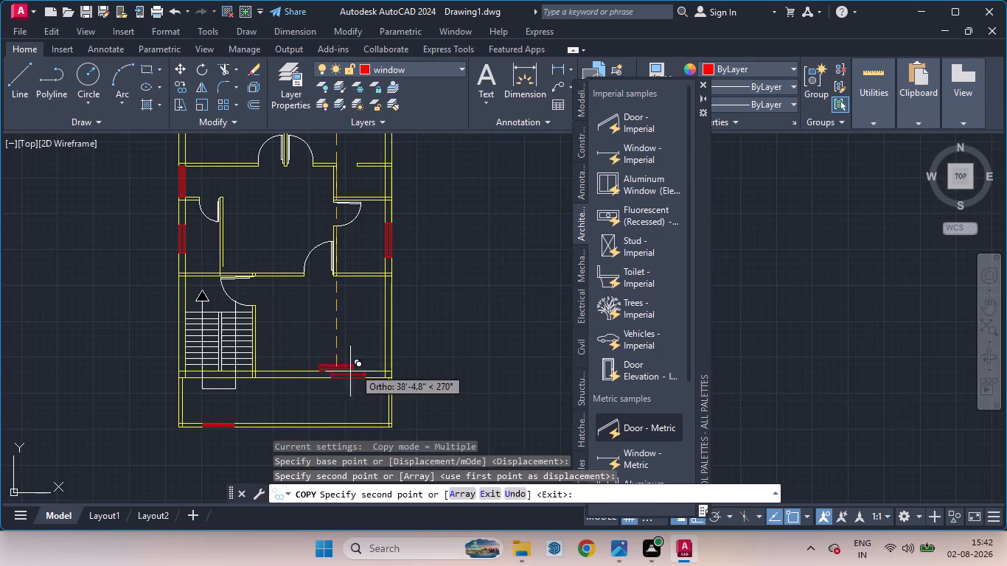
click(423, 378)
key(space)
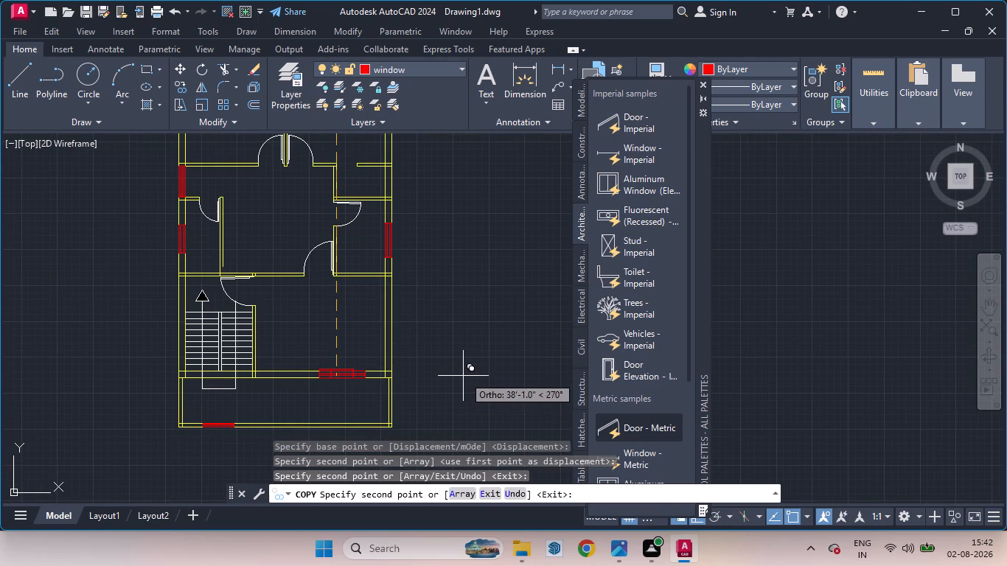
Erase the more easterly of the two overlapping window copies in the wall bordering the southern area.
scroll(391, 372, up, 3)
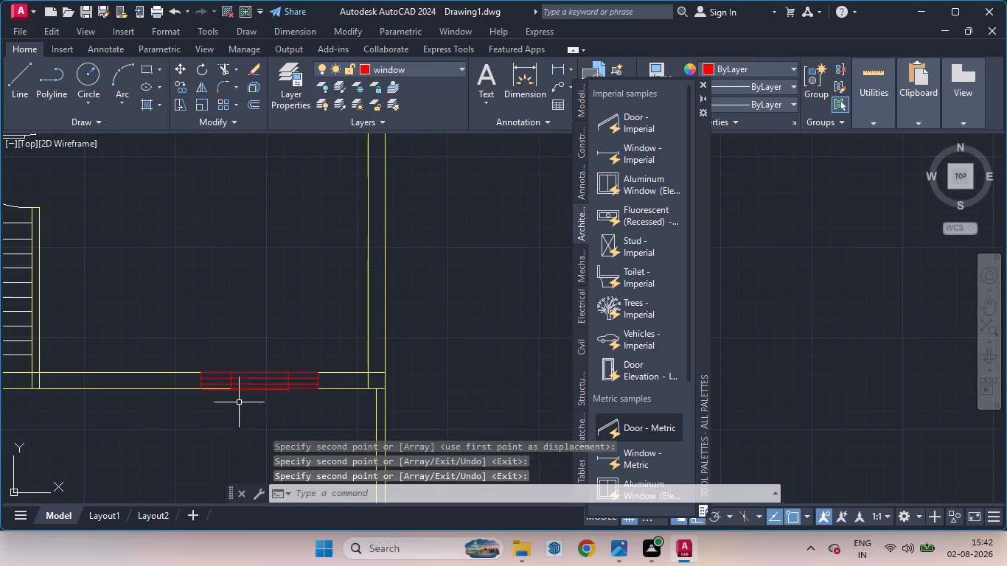
click(307, 384)
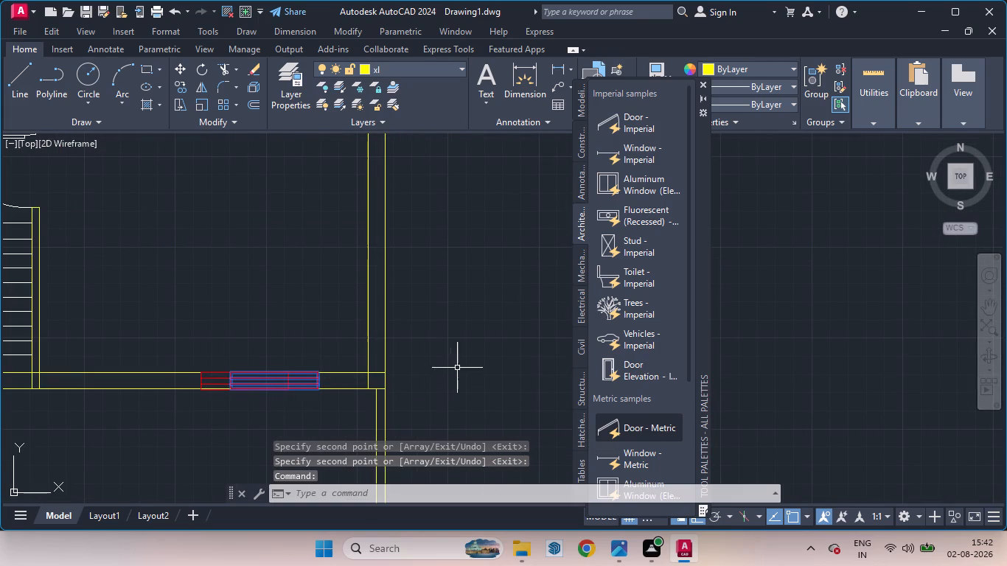
key(Delete)
Copy the east-wall window about 9'-10" directly south into the east wall of the room east of the staircase.
scroll(495, 332, down, 4)
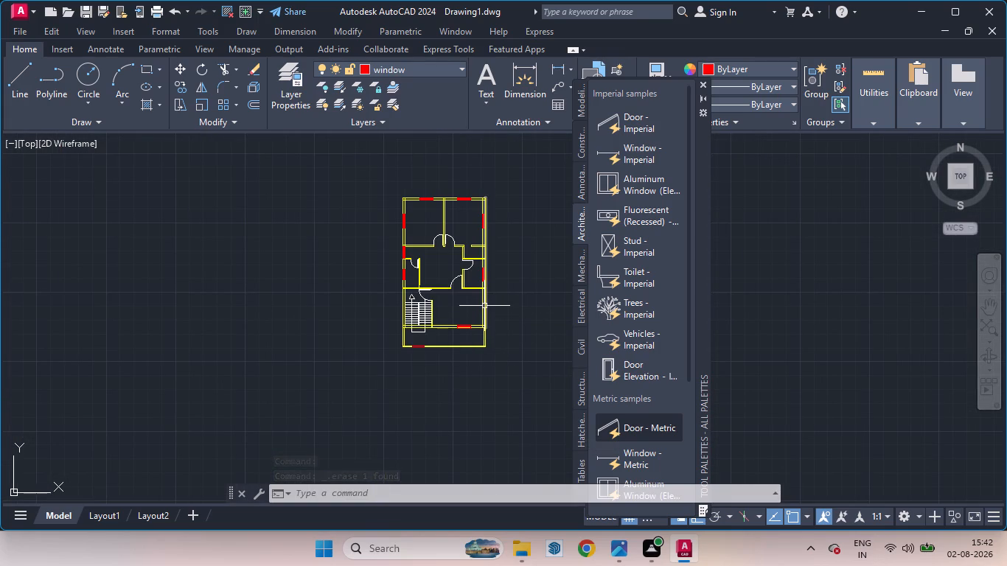
scroll(475, 296, down, 2)
scroll(493, 278, up, 2)
scroll(422, 303, up, 3)
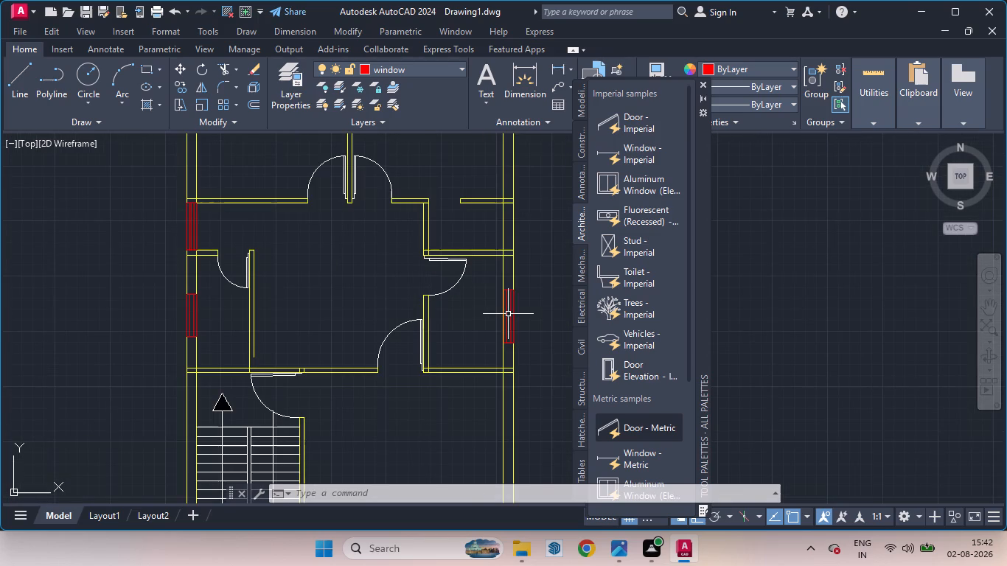
click(509, 314)
scroll(466, 326, down, 4)
scroll(540, 430, up, 2)
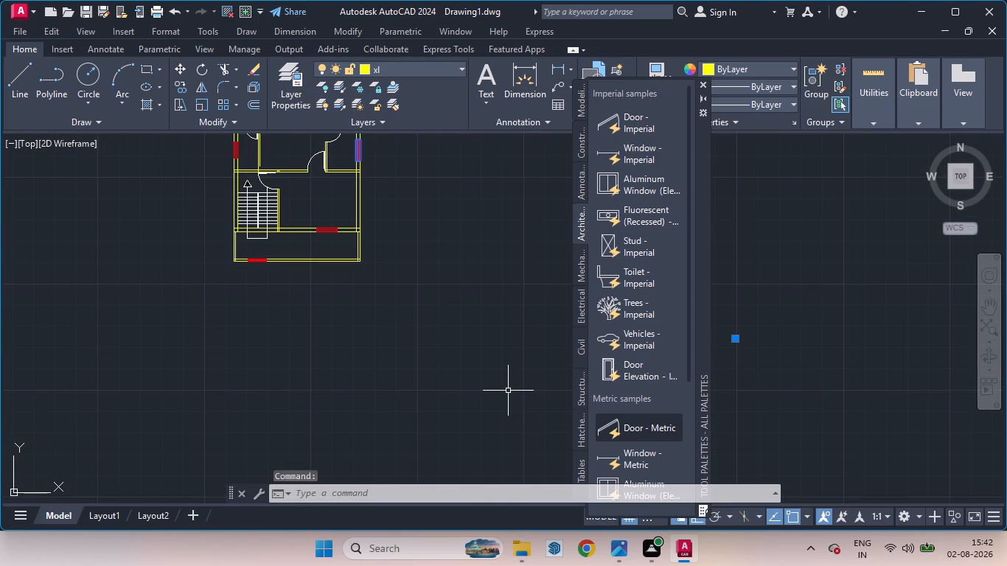
text(co)
key(Return)
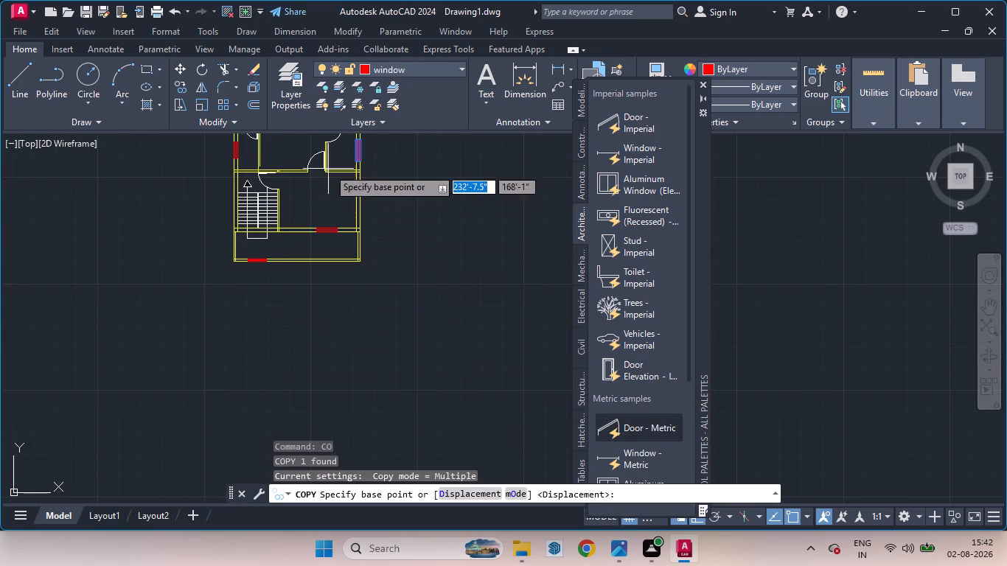
scroll(324, 144, up, 2)
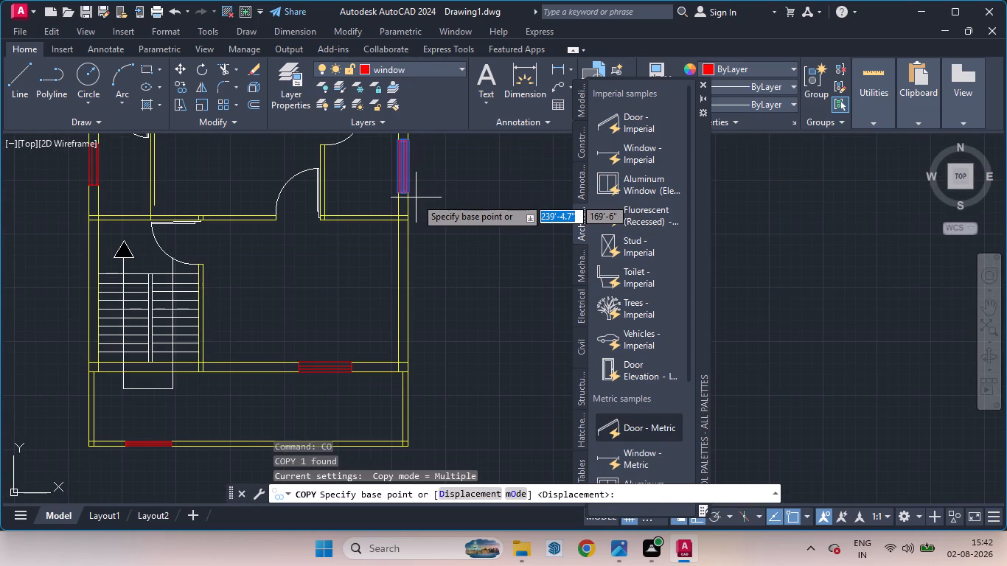
click(416, 197)
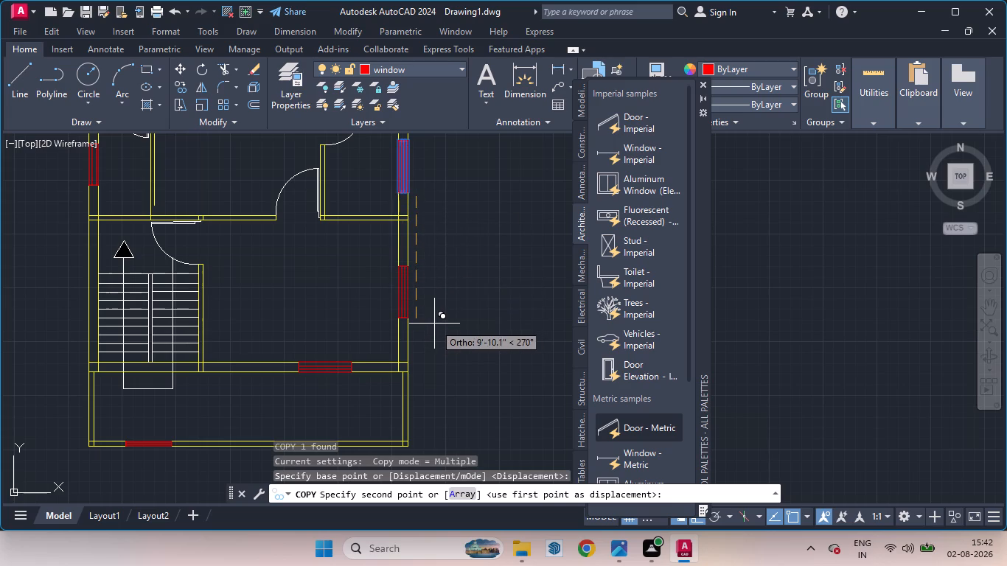
click(434, 324)
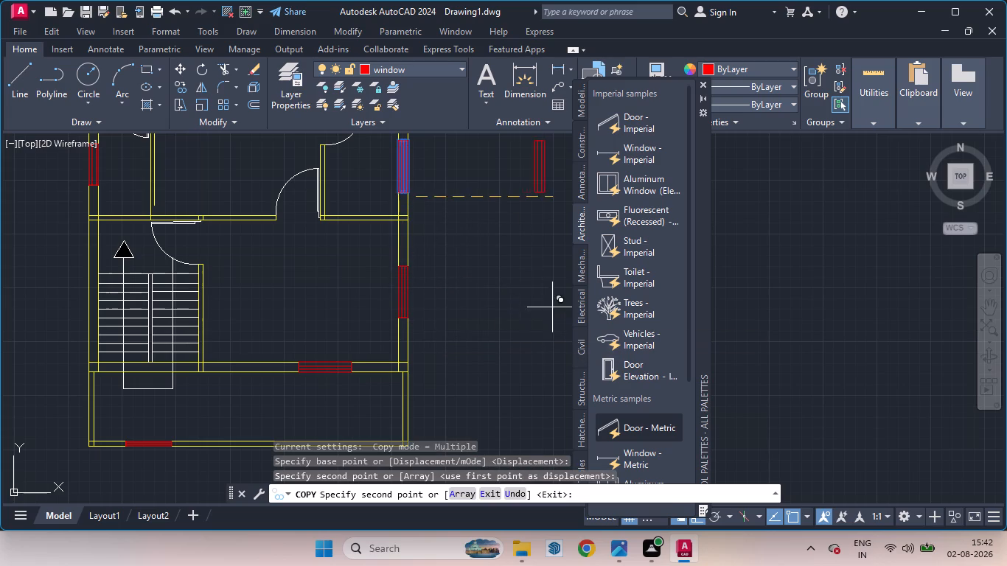
key(space)
Copy the entire floor plan about 51' directly east of the original.
scroll(466, 324, down, 3)
scroll(462, 255, down, 3)
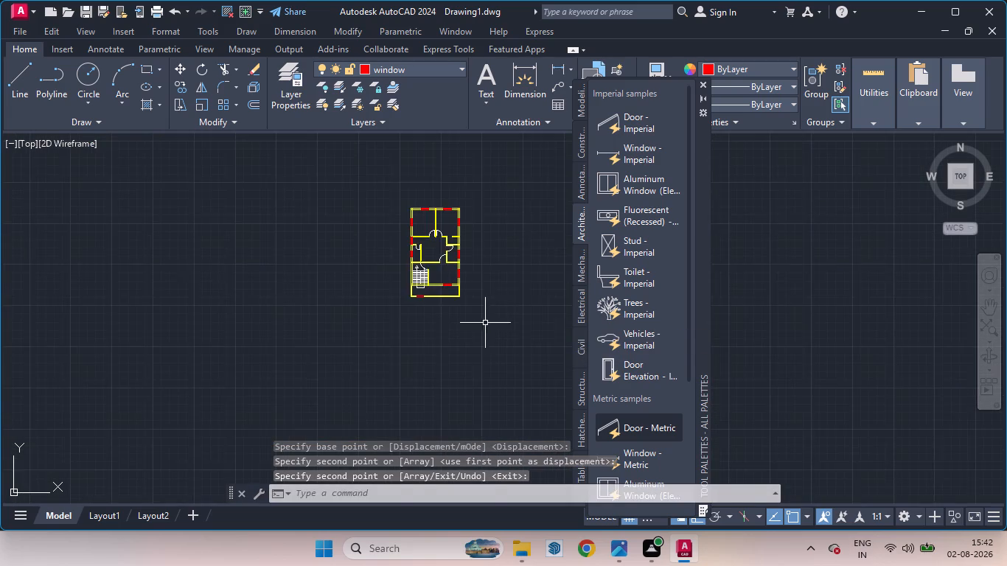
scroll(488, 334, up, 1)
scroll(493, 329, down, 2)
click(501, 341)
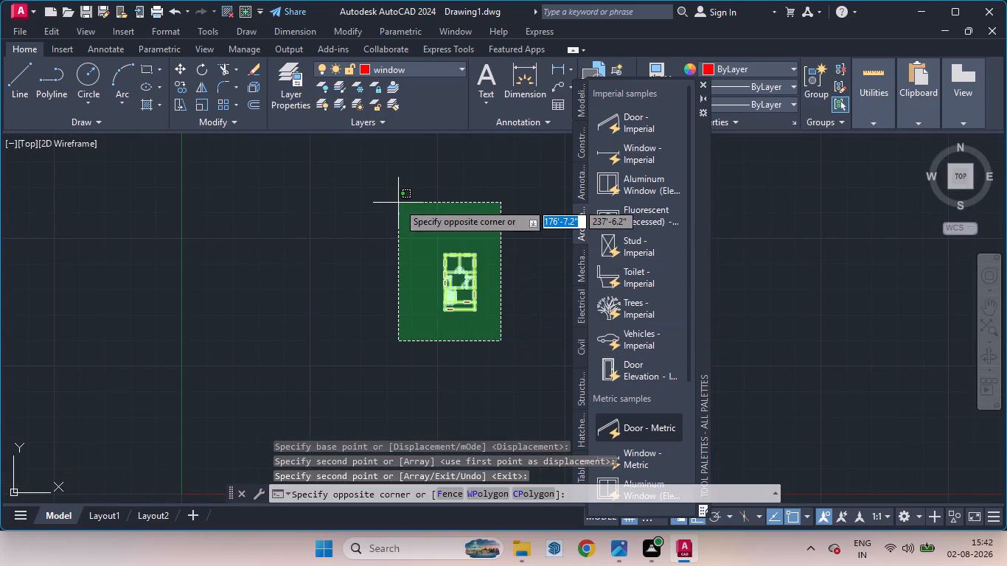
click(398, 203)
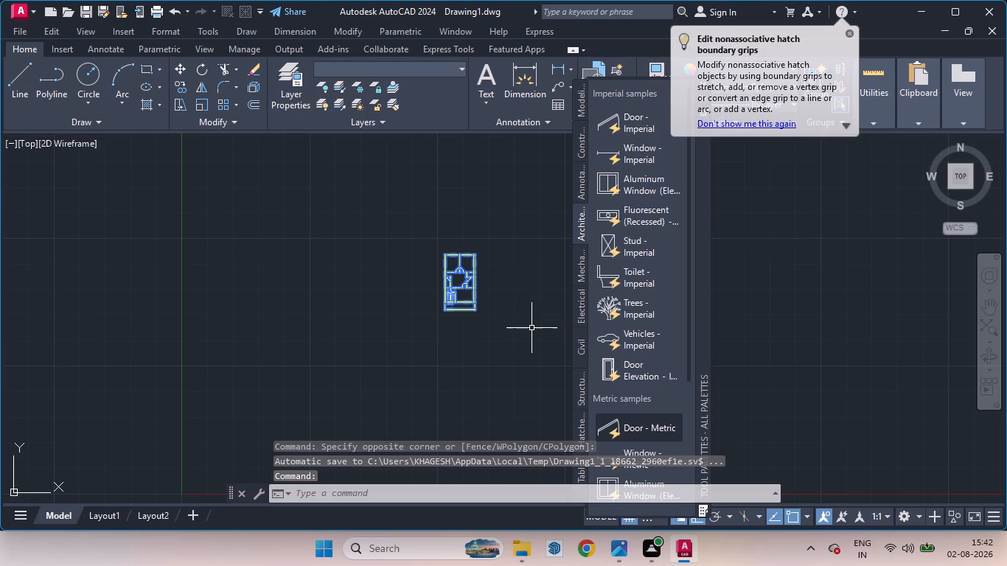
text(co)
key(Return)
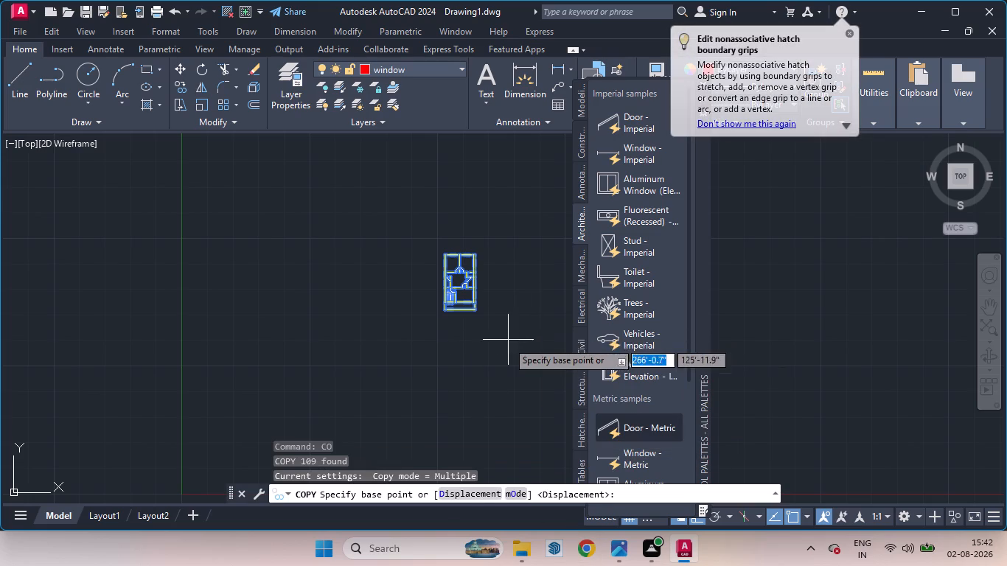
click(486, 318)
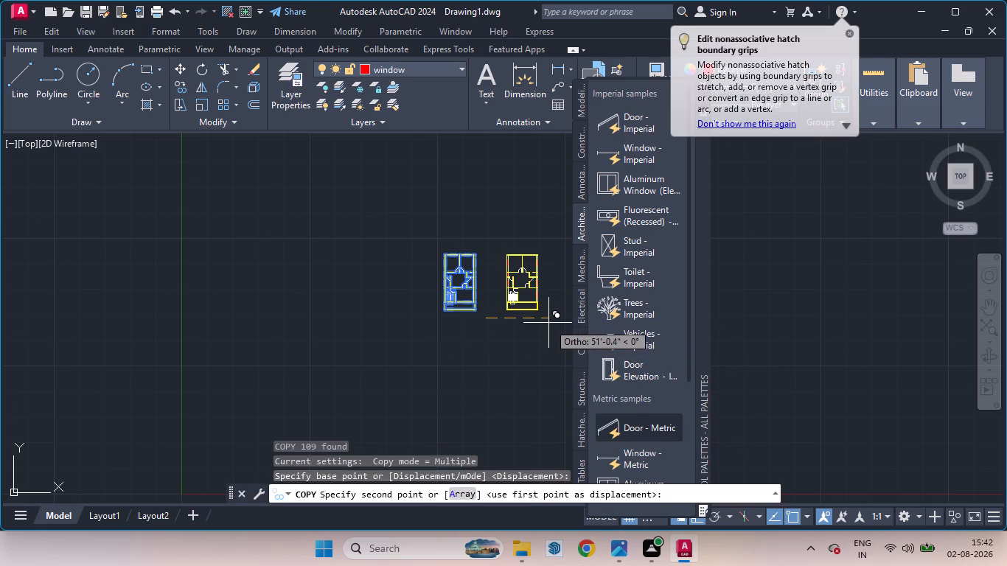
click(548, 323)
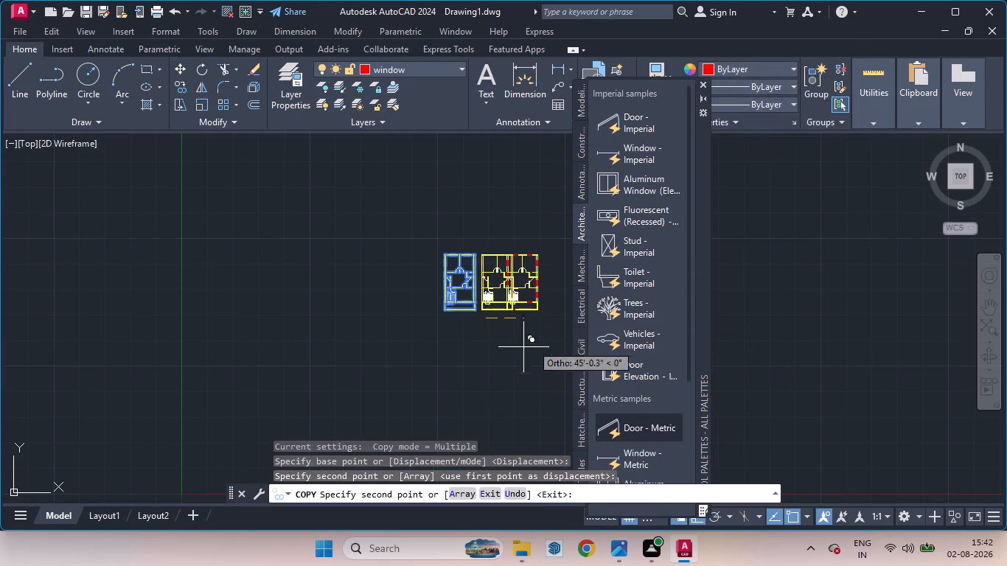
key(space)
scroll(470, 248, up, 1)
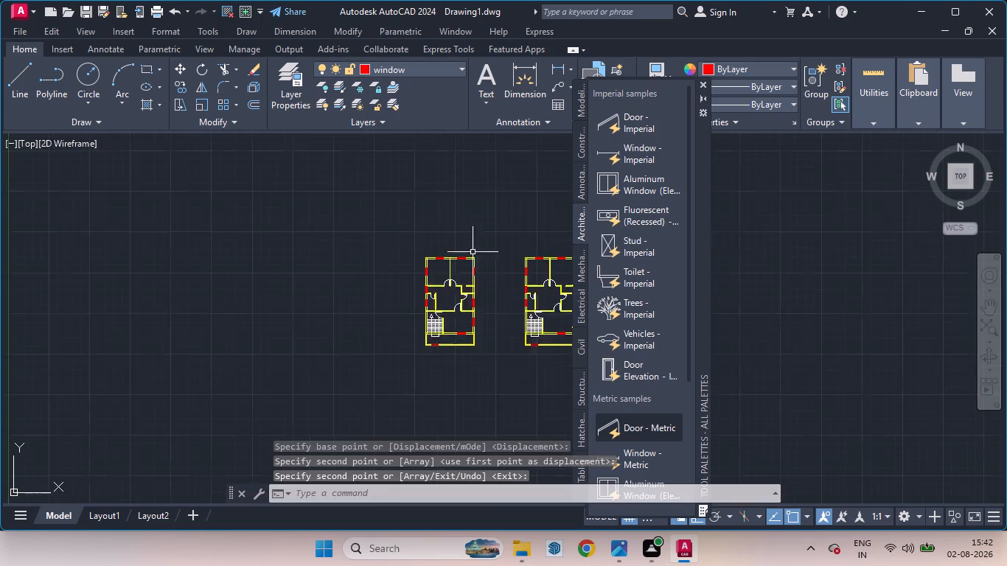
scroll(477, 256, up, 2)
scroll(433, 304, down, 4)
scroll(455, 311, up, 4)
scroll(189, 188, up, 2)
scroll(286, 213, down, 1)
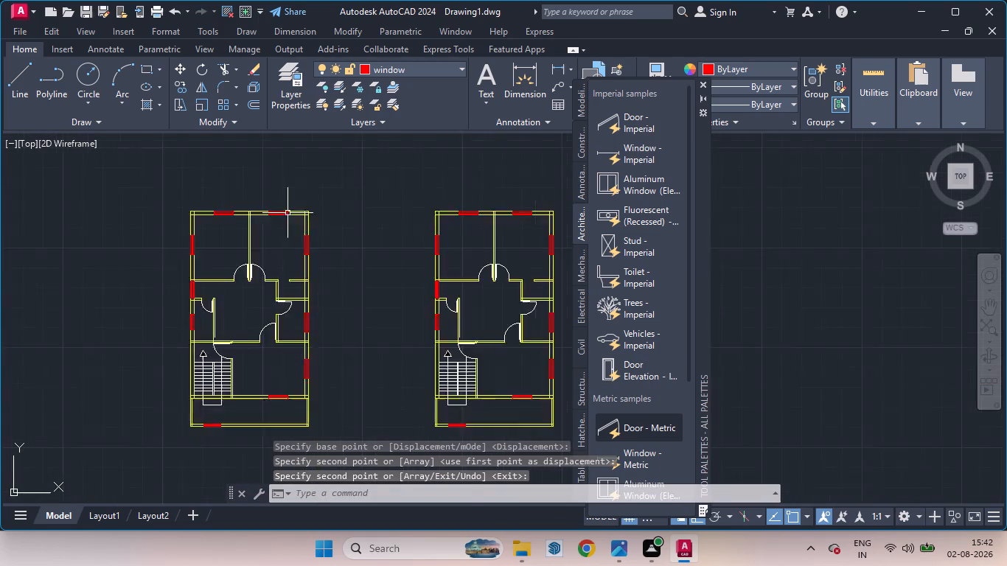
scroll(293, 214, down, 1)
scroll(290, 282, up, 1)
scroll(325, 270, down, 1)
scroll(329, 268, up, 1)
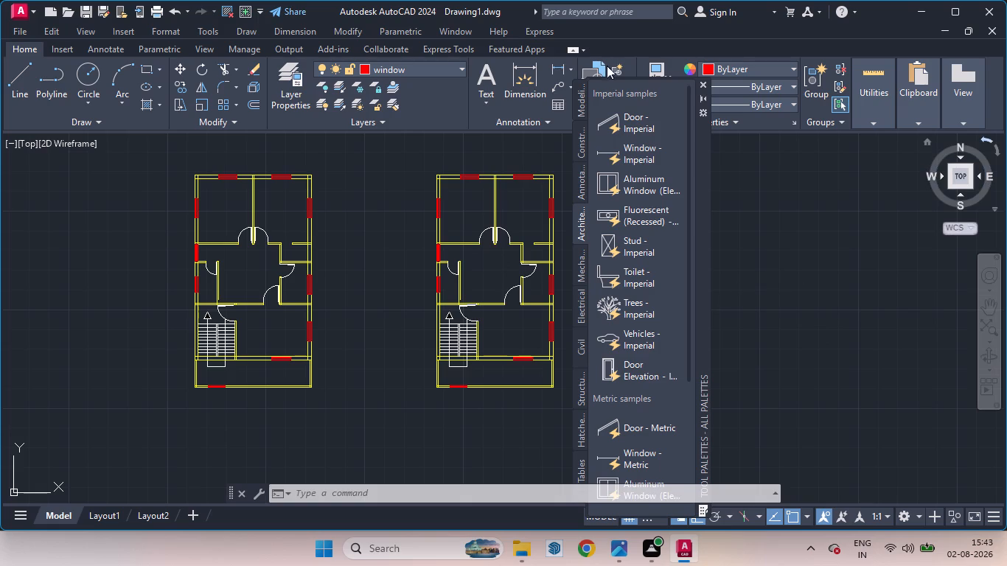
Close the Tool Palettes window.
drag(577, 84, 765, 102)
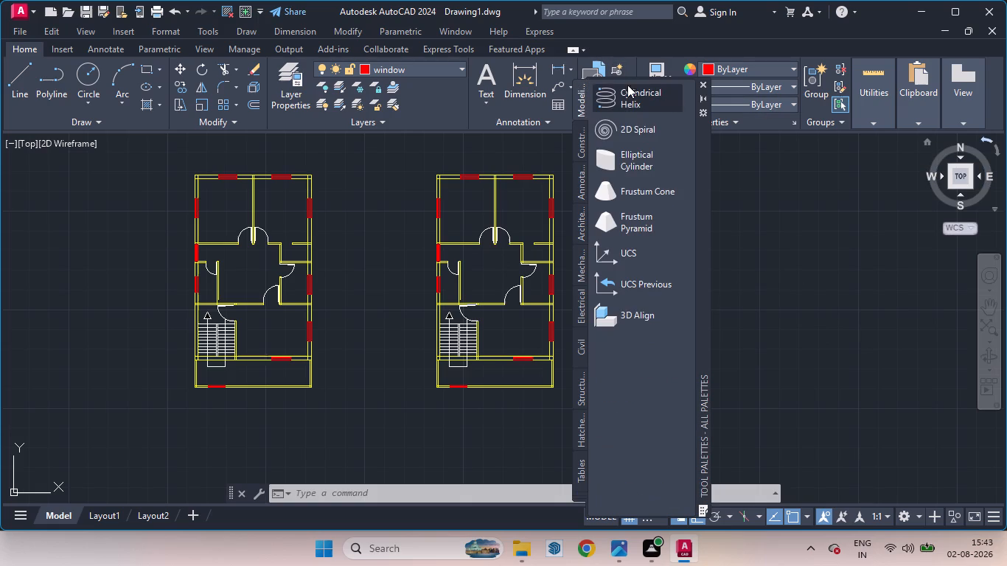
drag(573, 83, 748, 118)
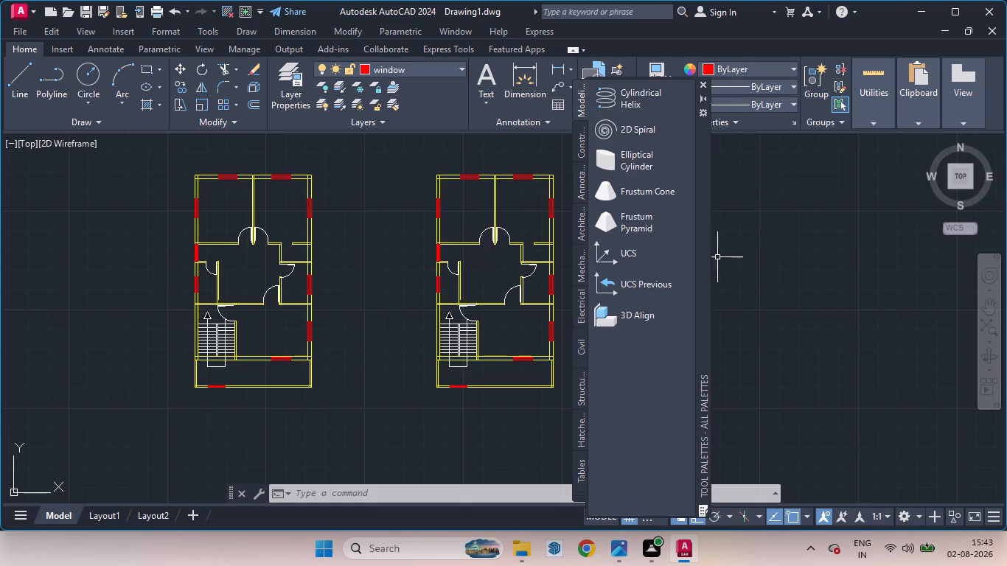
click(705, 85)
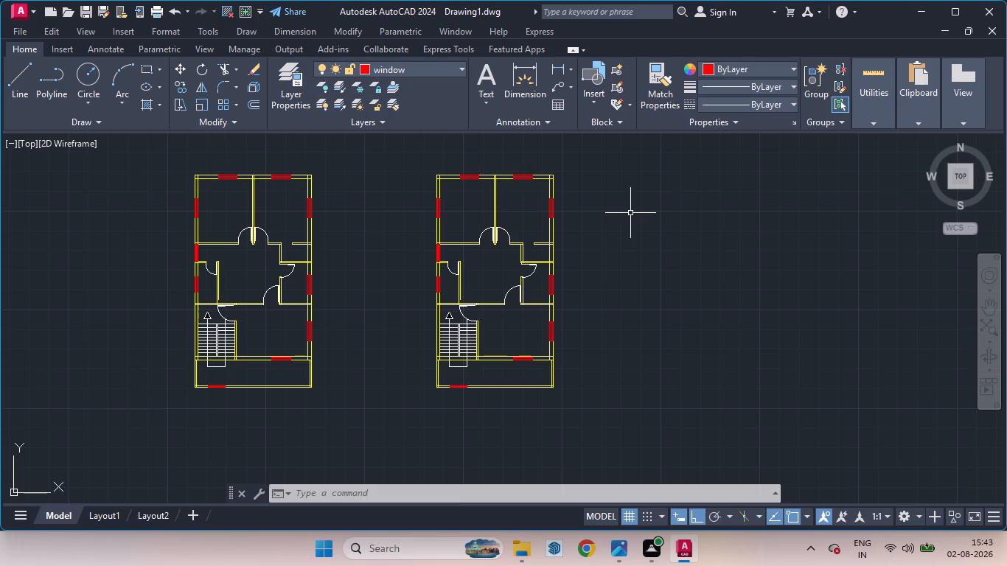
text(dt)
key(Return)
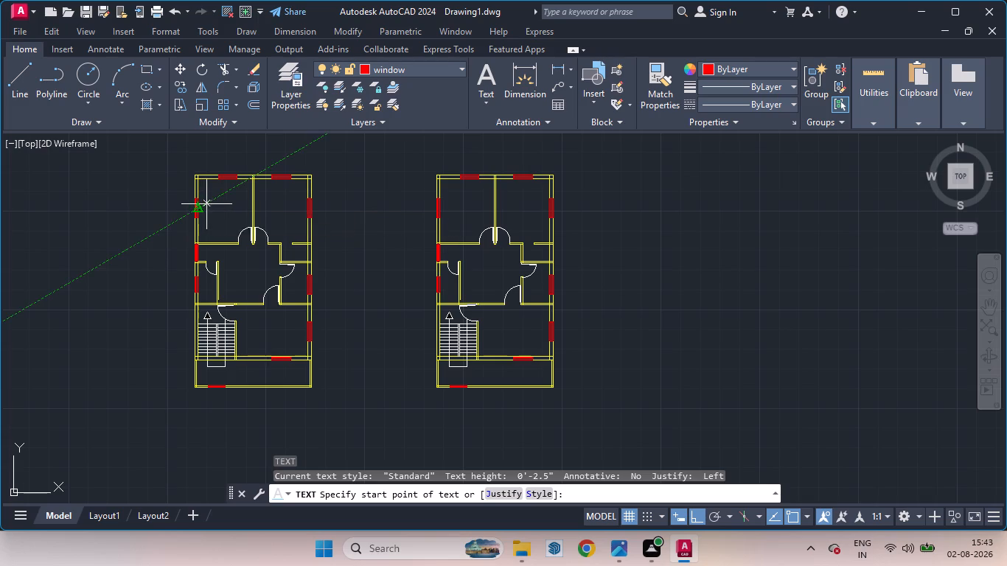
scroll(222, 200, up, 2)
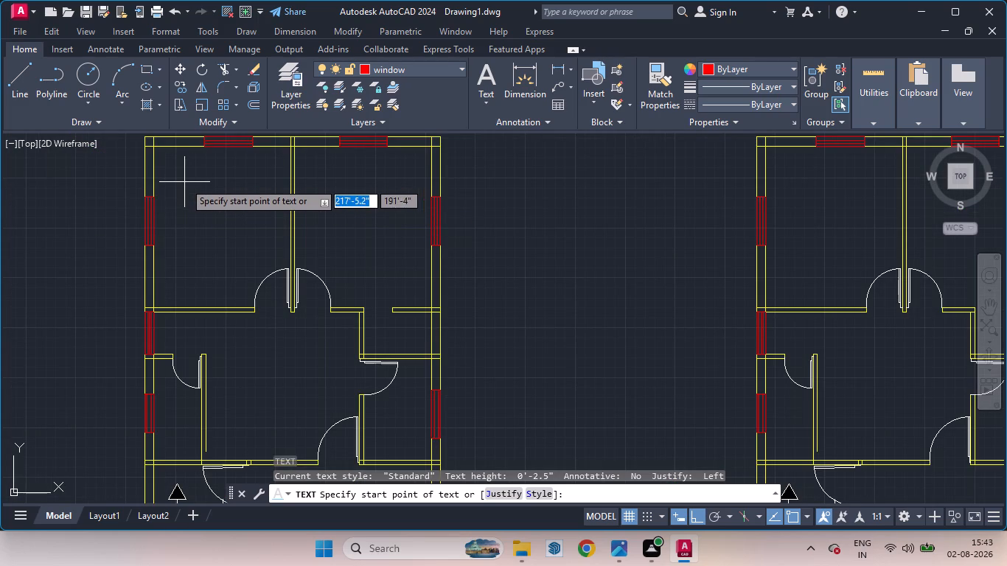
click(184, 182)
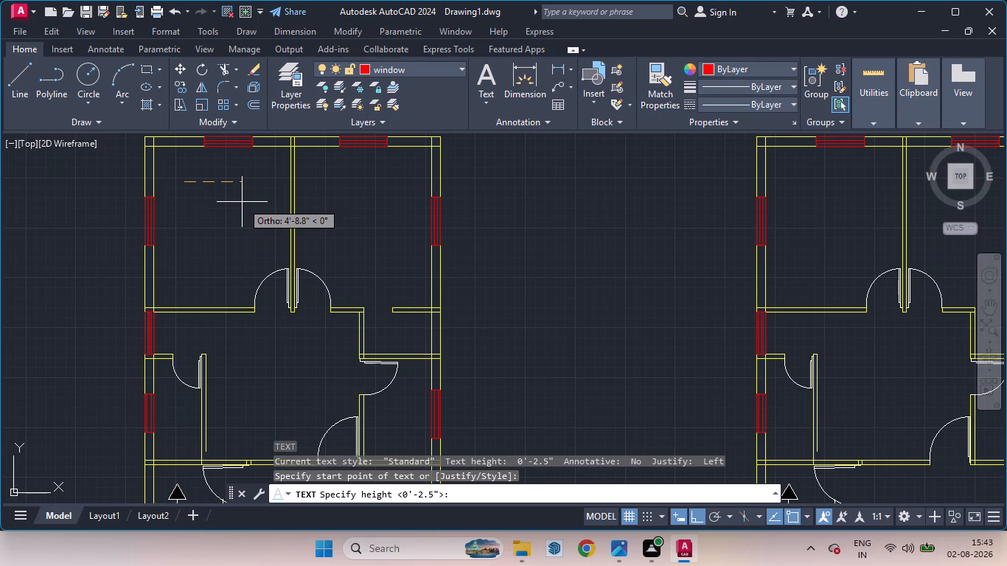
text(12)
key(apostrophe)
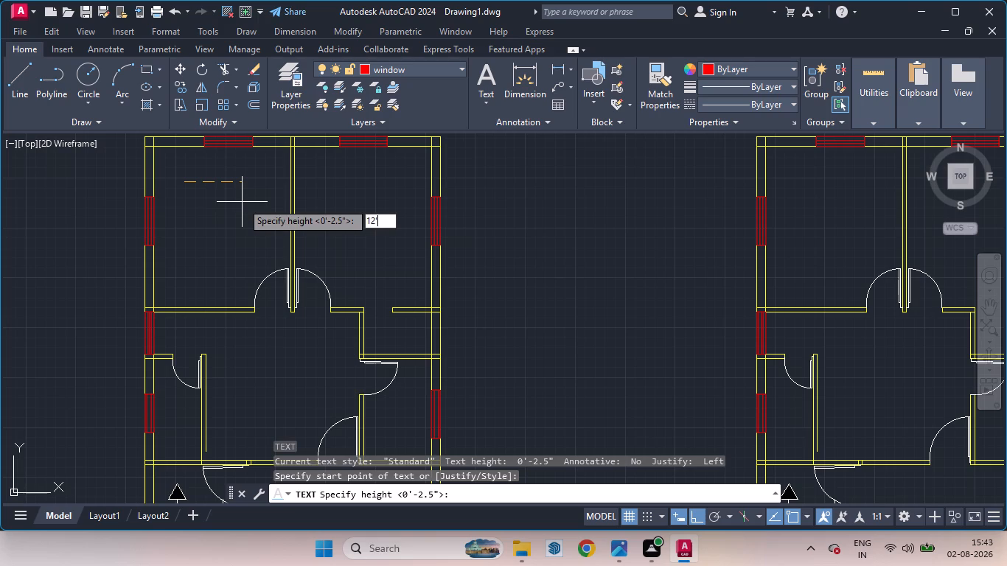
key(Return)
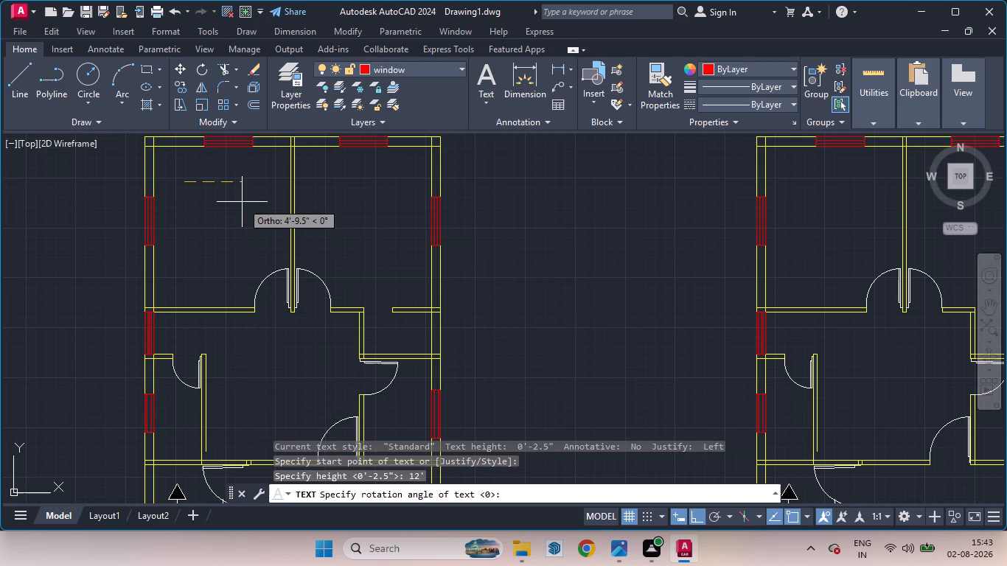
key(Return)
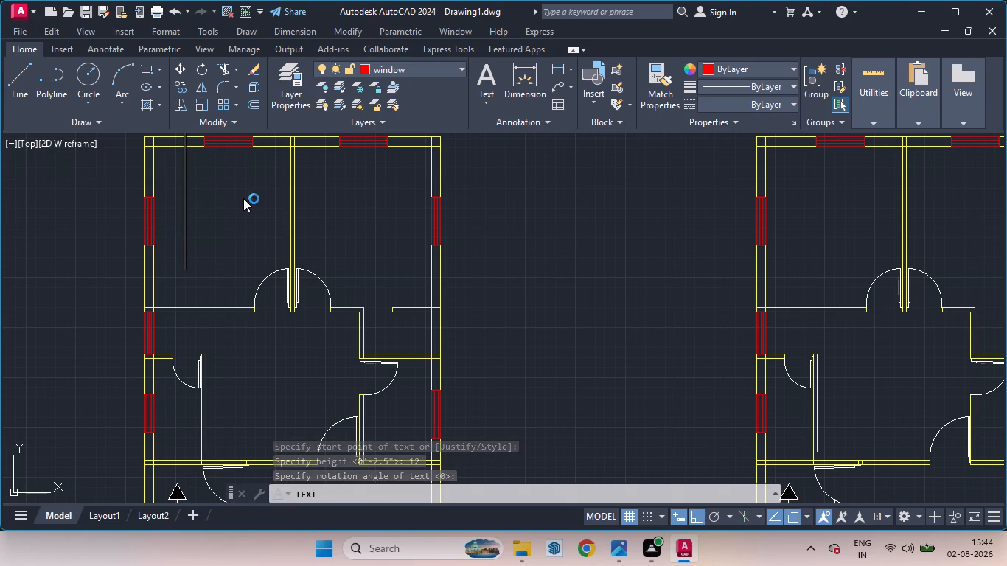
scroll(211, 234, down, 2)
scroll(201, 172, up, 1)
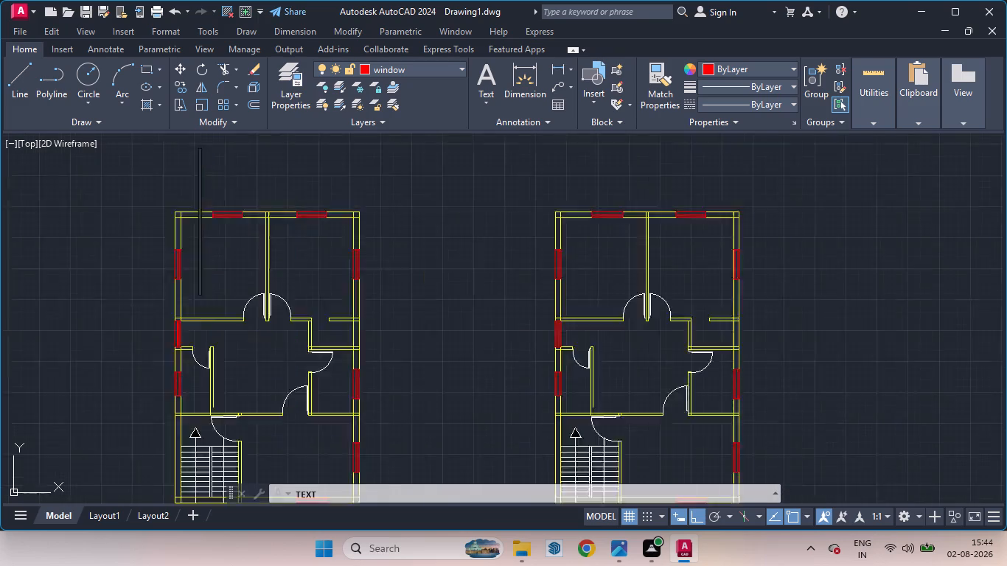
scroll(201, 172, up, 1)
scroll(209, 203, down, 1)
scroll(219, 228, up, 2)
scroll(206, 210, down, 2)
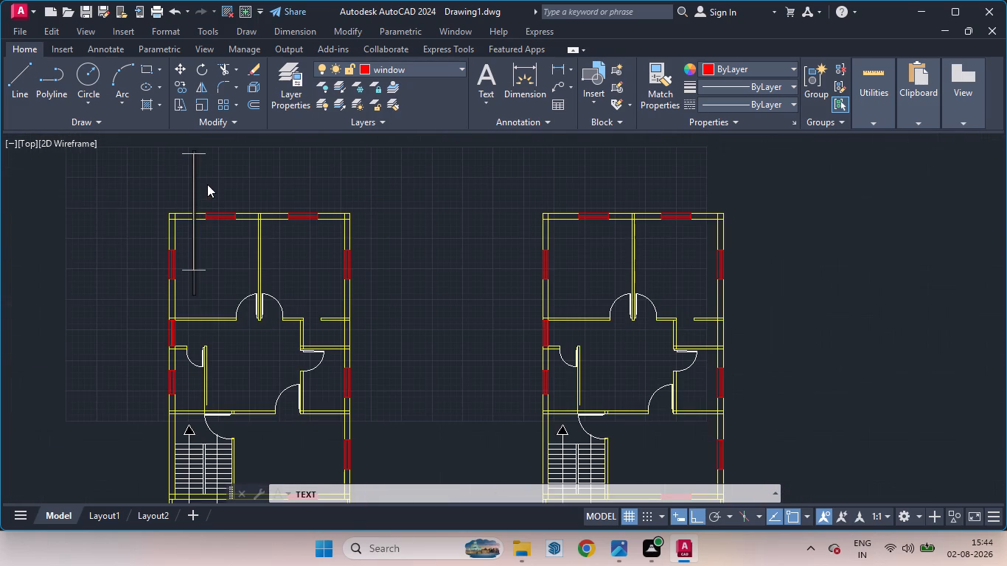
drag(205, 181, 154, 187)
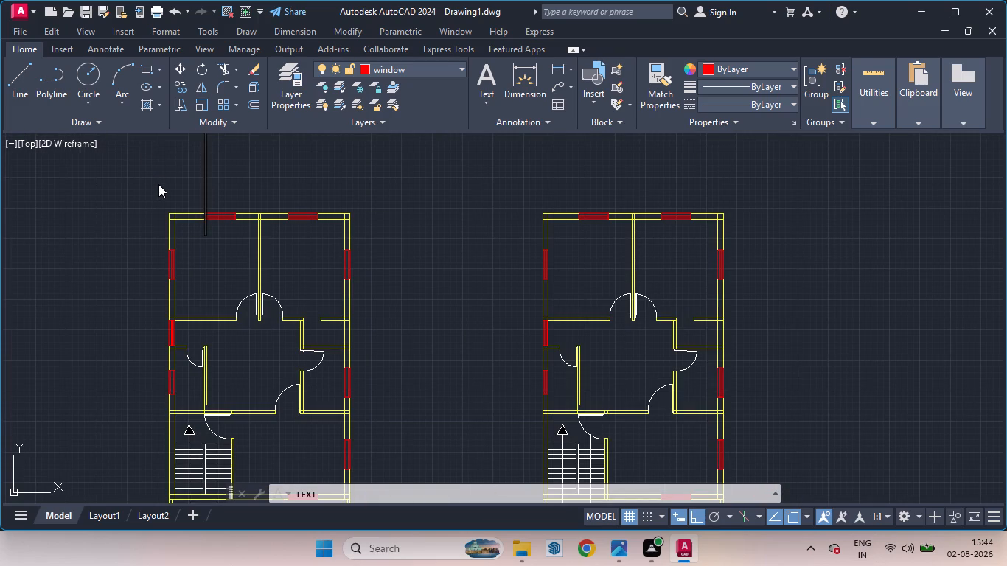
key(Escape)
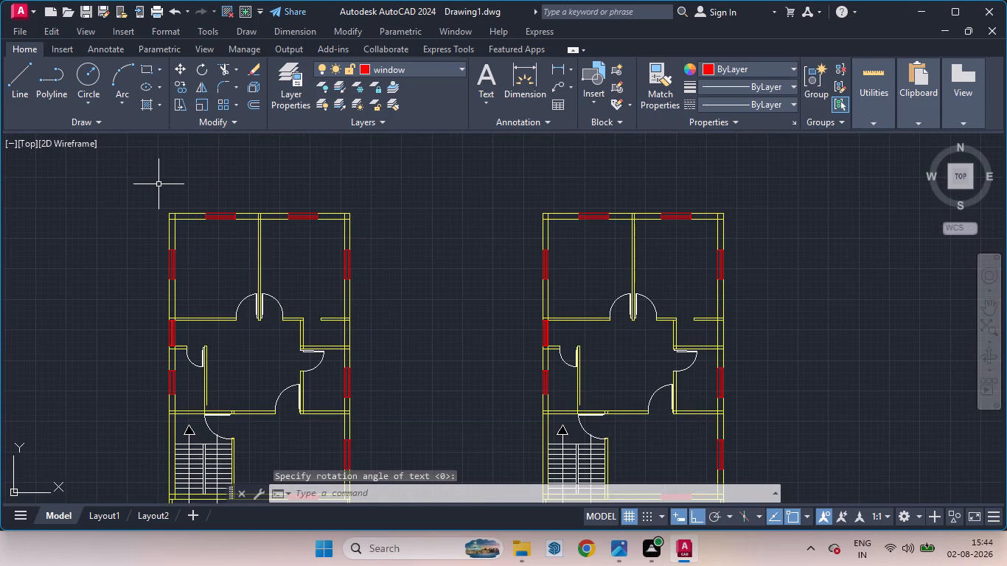
Place single-line text reading BED ROOM in the northwest room, with height 12 and rotation 0.
text(dt)
key(Return)
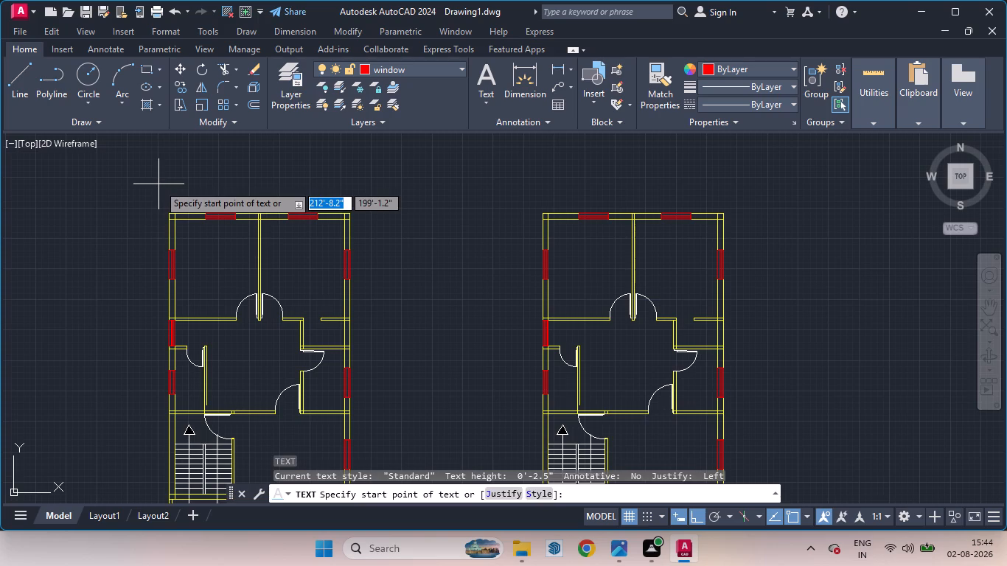
click(188, 242)
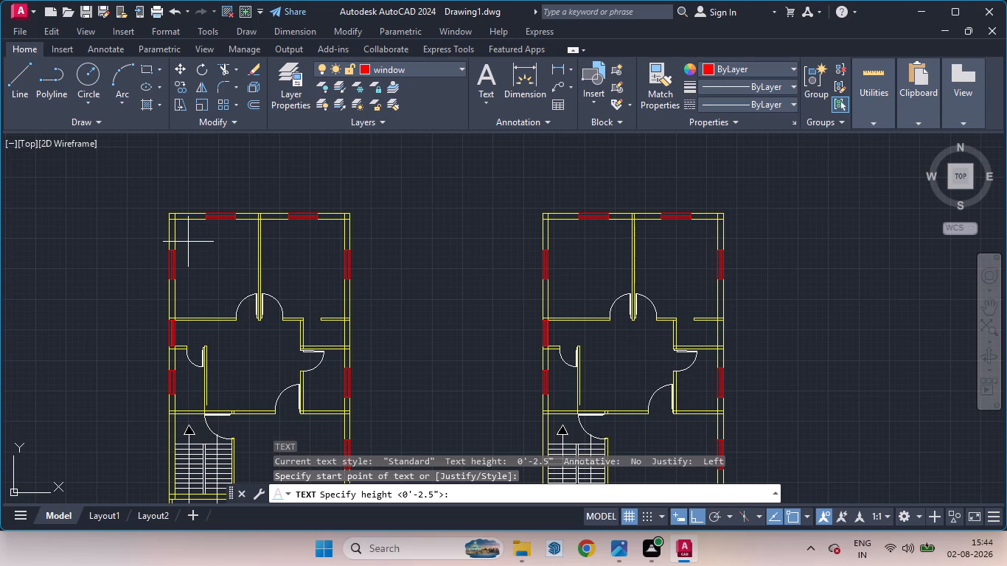
text(12)
key(Return)
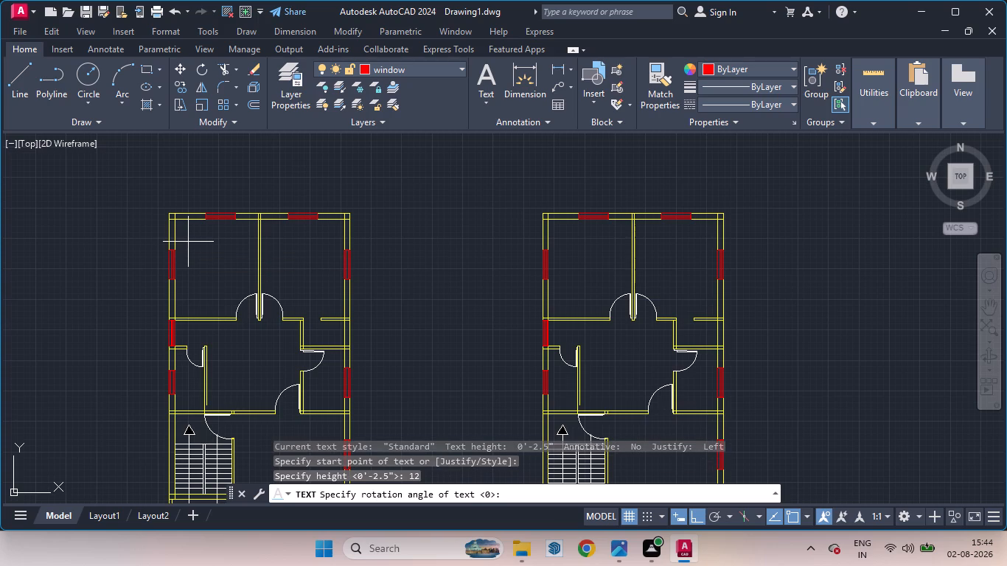
key(Return)
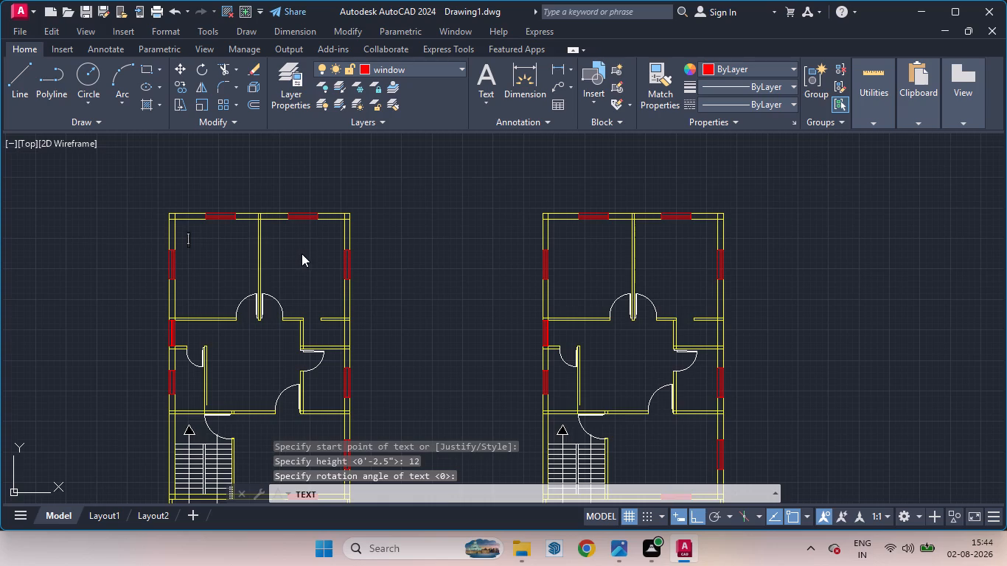
scroll(183, 226, up, 2)
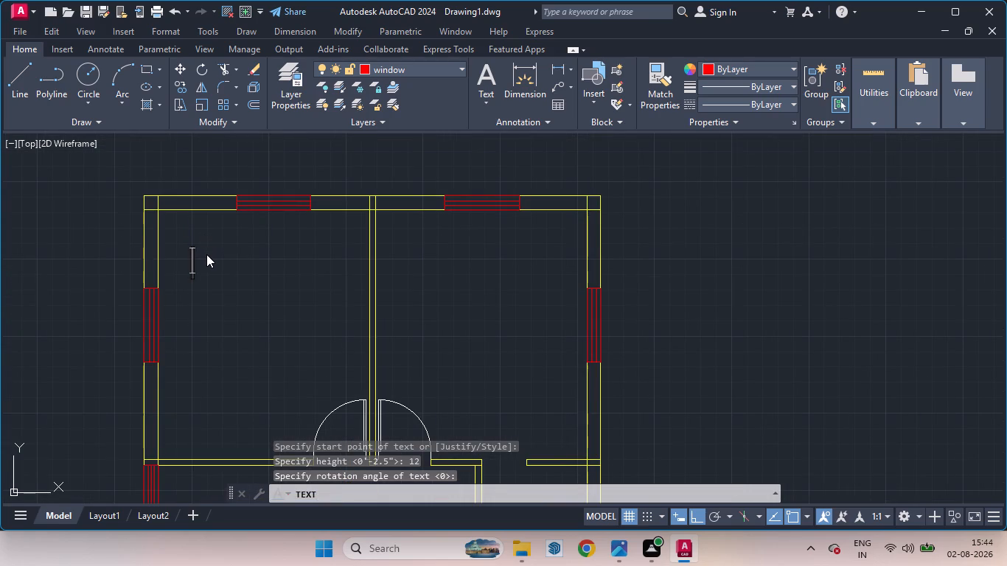
text(BED)
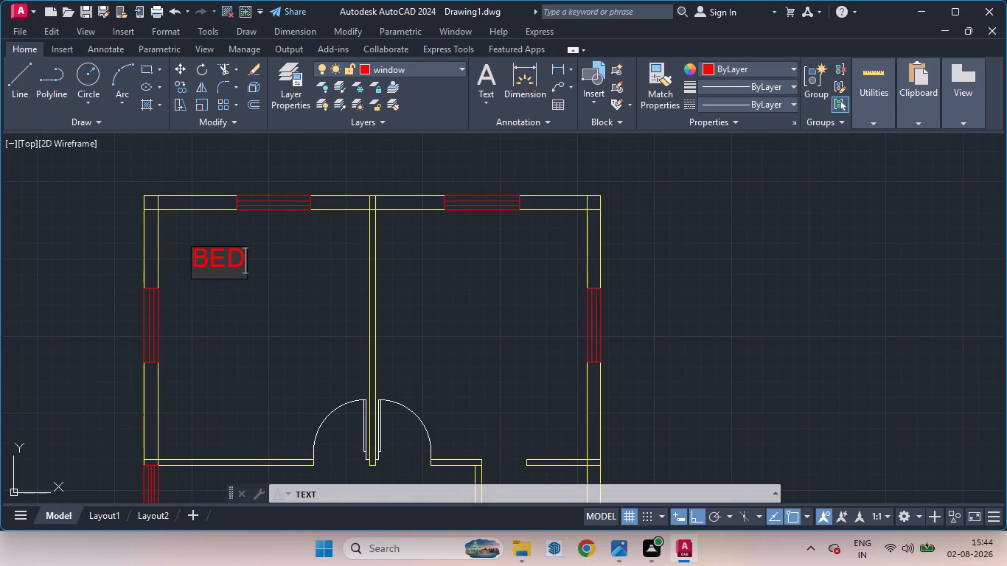
click(458, 68)
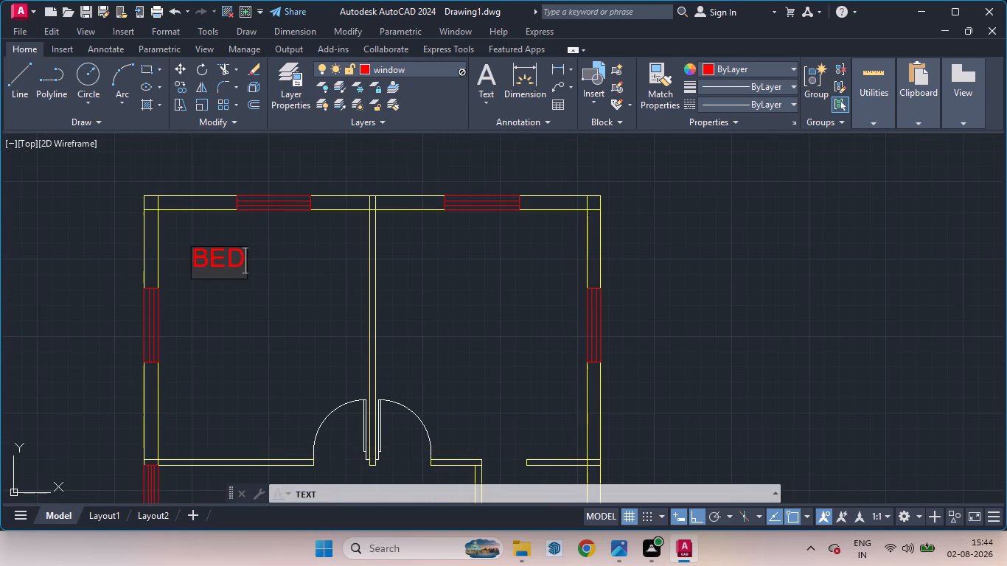
click(461, 67)
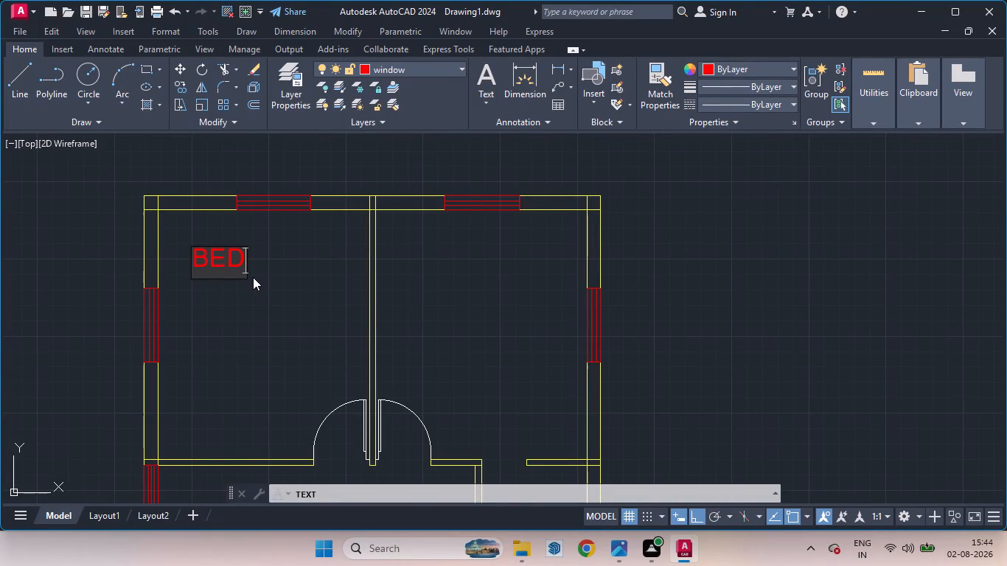
key(space)
text(ROOM)
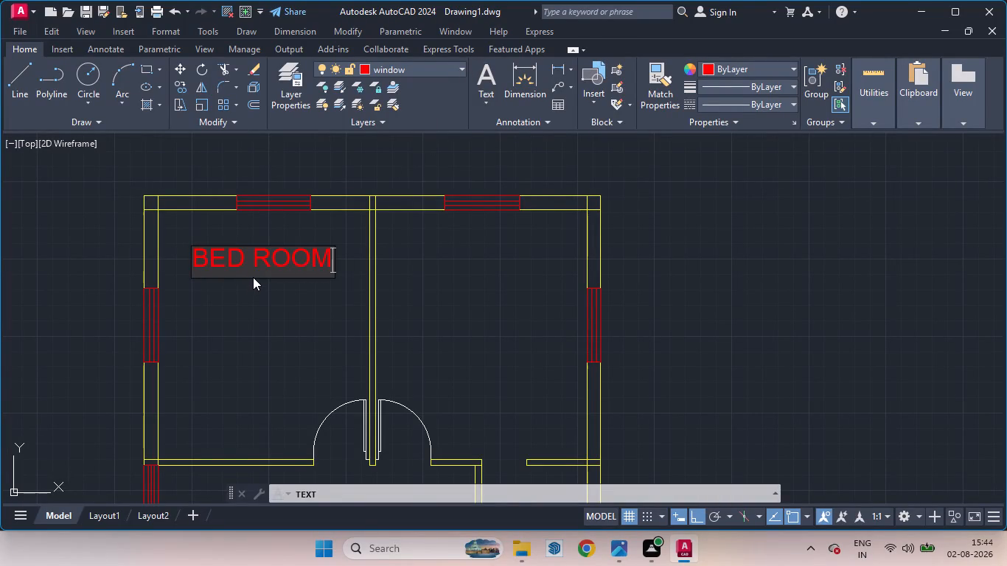
Add the room size 11'-5"X13'-6 as a second line under BED ROOM and finish the text.
key(Return)
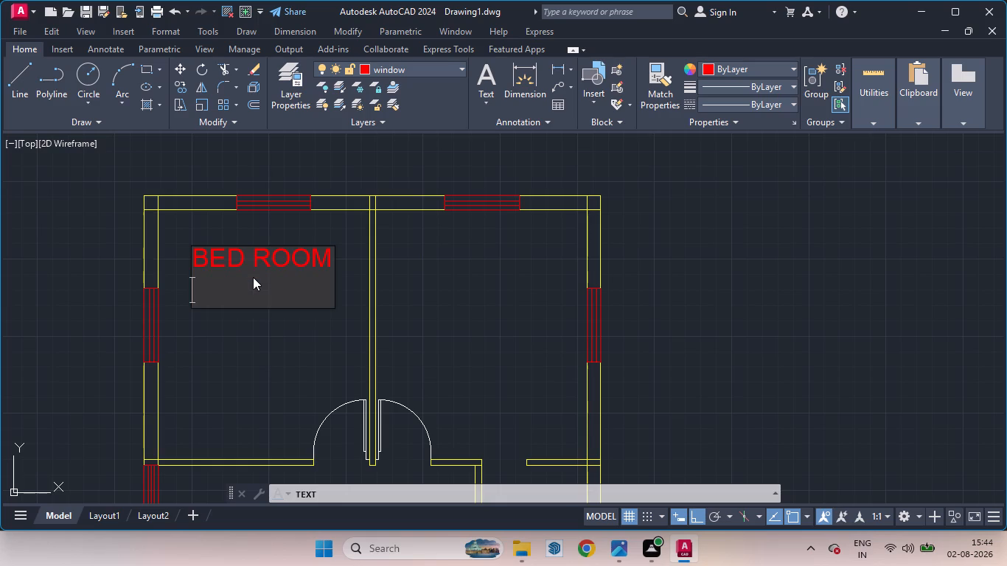
text(11)
key(apostrophe)
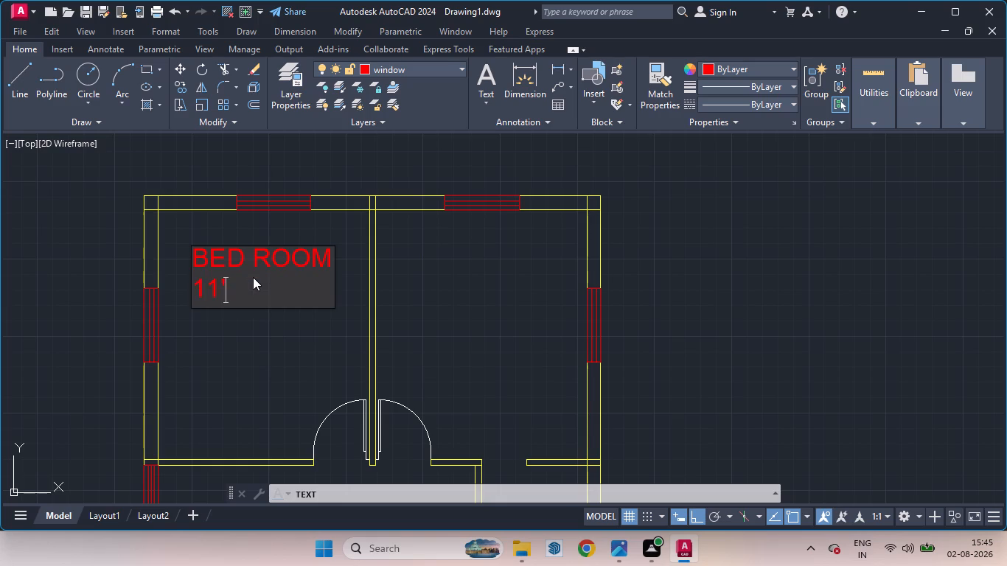
key(minus)
key(5)
key(space)
key(shift+asterisk)
key(BackSpace)
key(BackSpace)
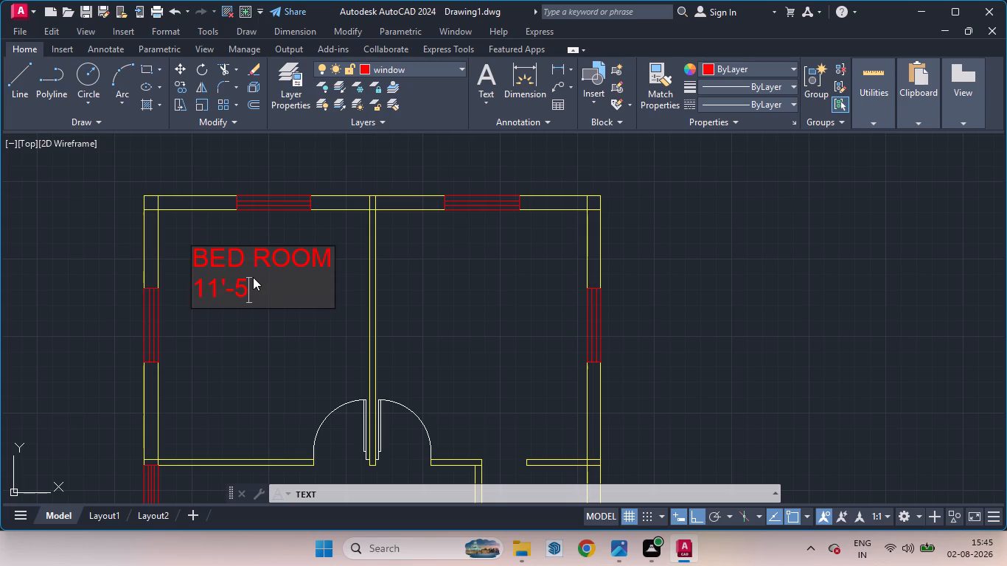
text(CA)
key(BackSpace)
key(BackSpace)
key(minus)
key(BackSpace)
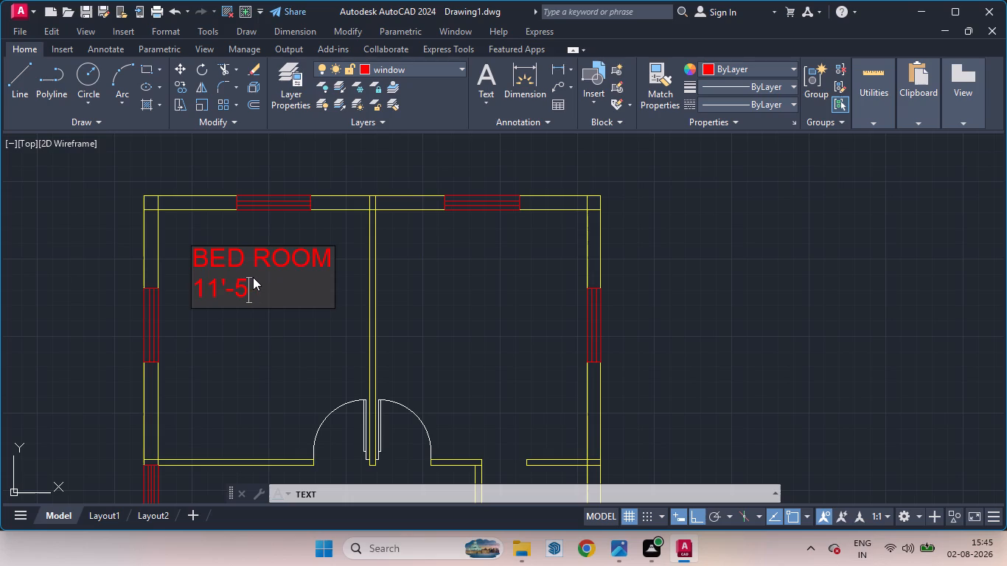
key(x)
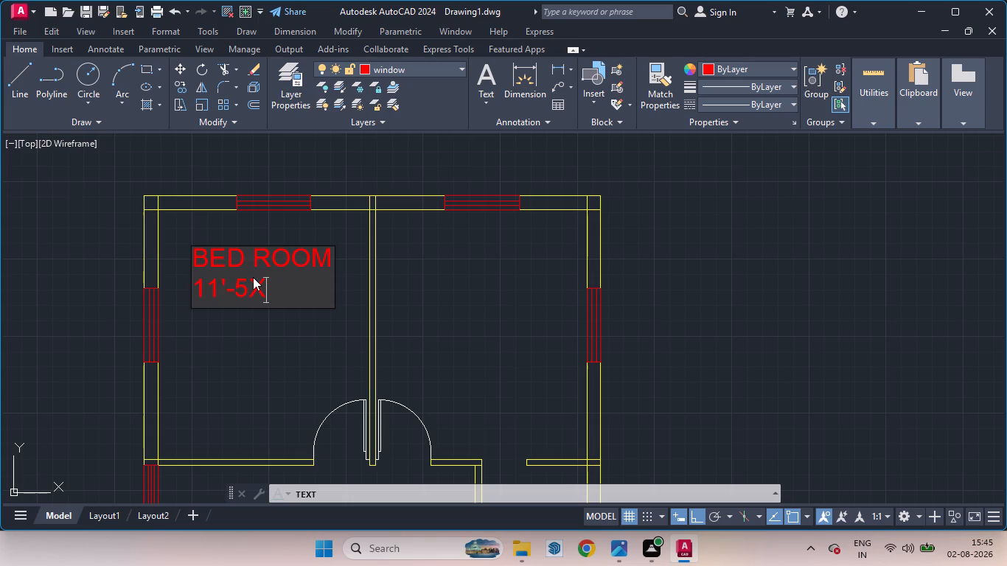
key(BackSpace)
key(shift+quotedbl)
key(x)
key(1)
key(3)
key(apostrophe)
text(-6)
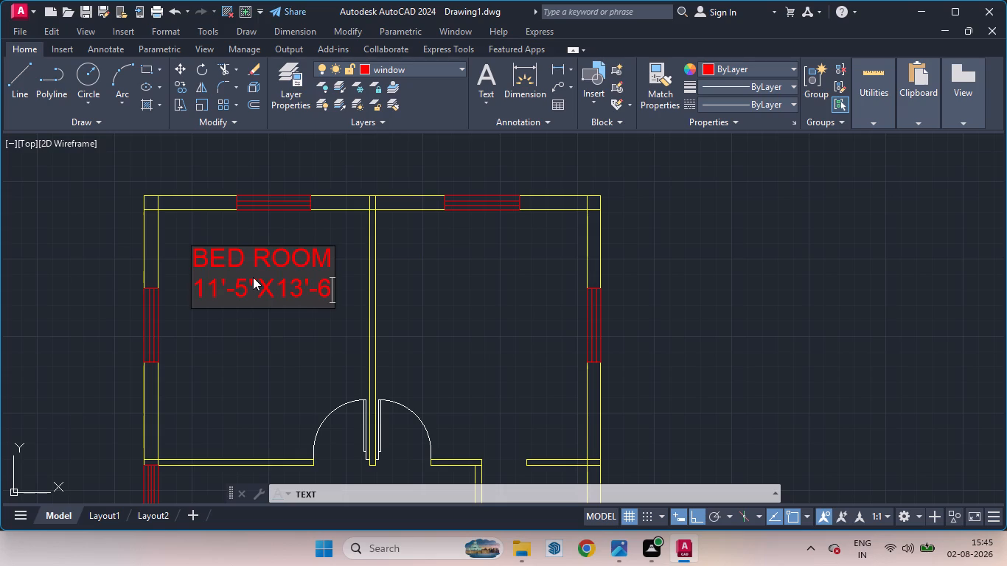
click(411, 266)
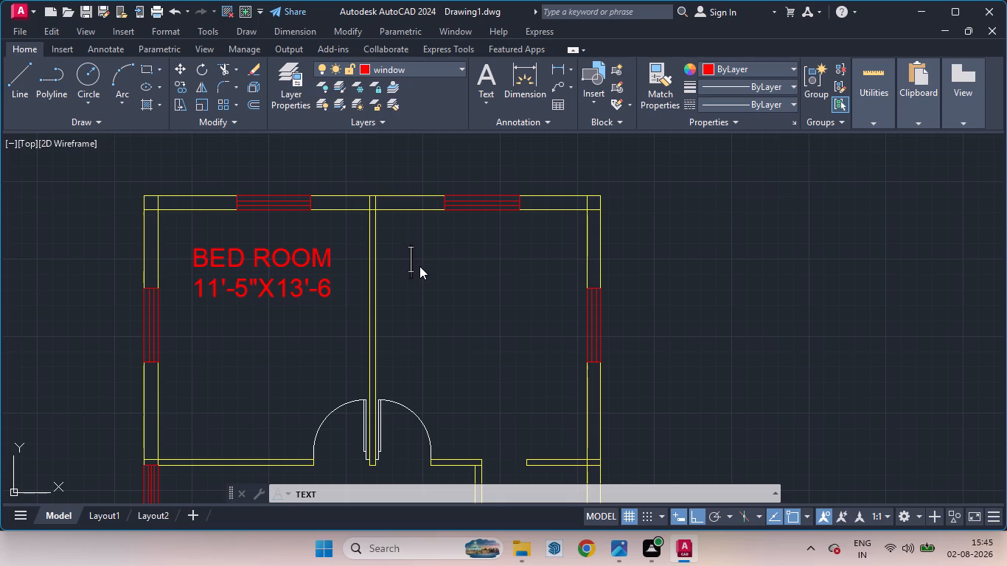
key(space)
key(Escape)
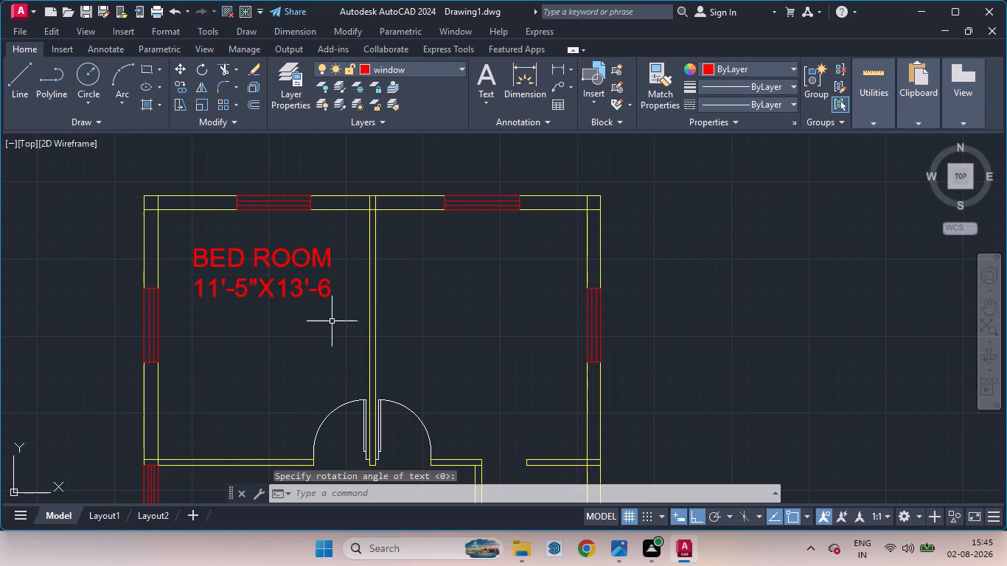
Copy the two-line BED ROOM label about 11' directly east into the northeast room.
click(345, 307)
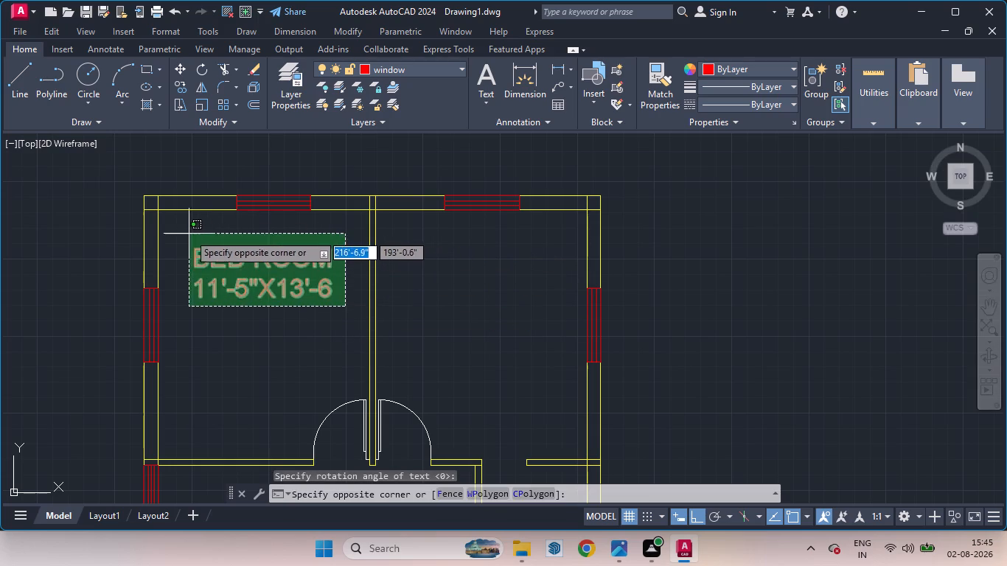
click(185, 232)
text(CO)
key(Return)
click(304, 315)
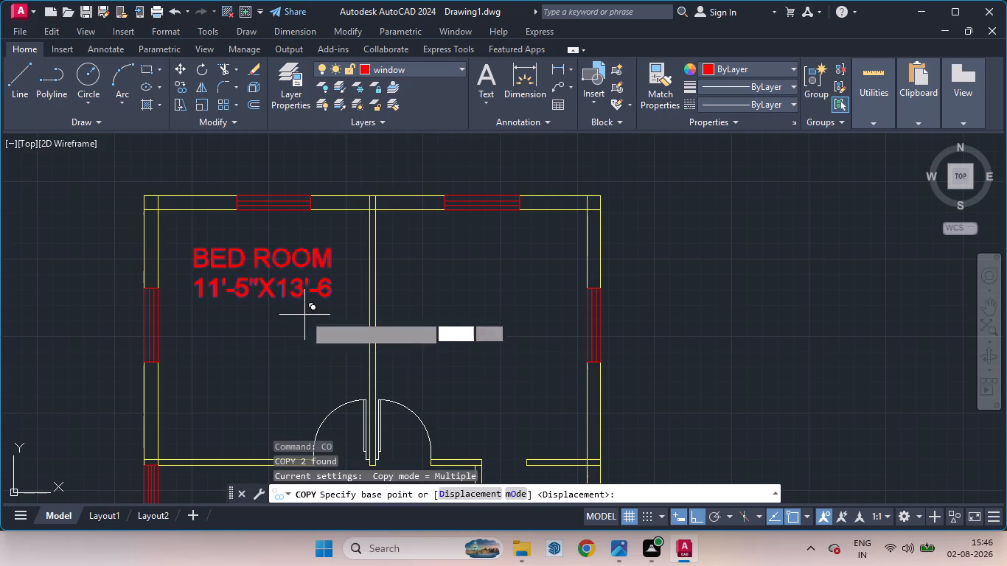
click(512, 323)
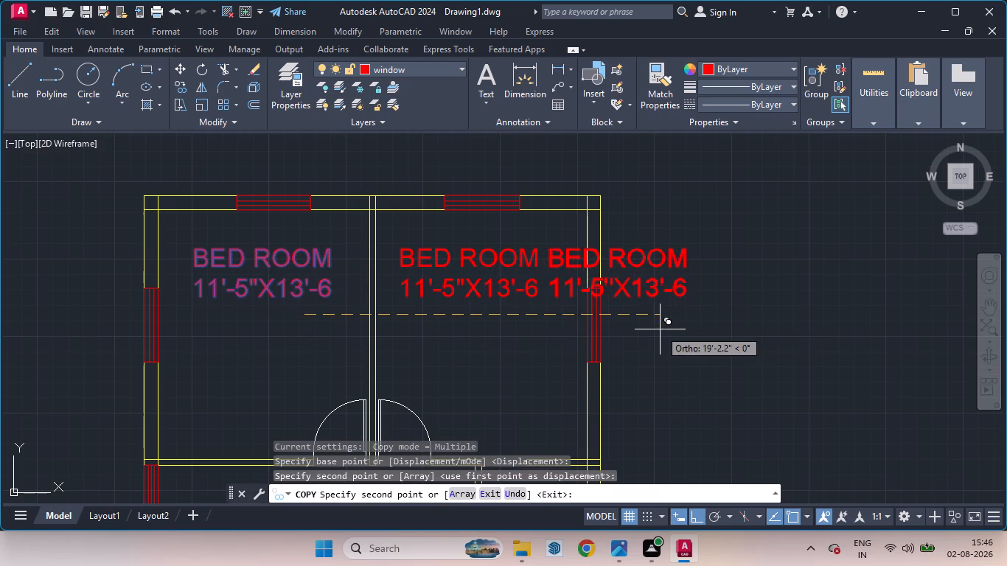
key(space)
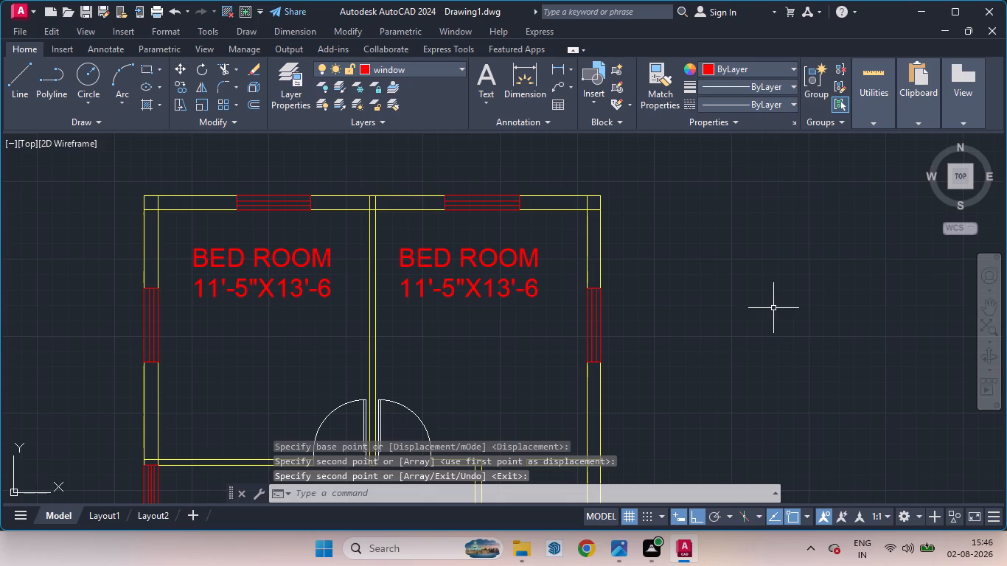
Put the BED ROOM labels with their room sizes in both northern rooms on the stair layer.
scroll(360, 279, down, 1)
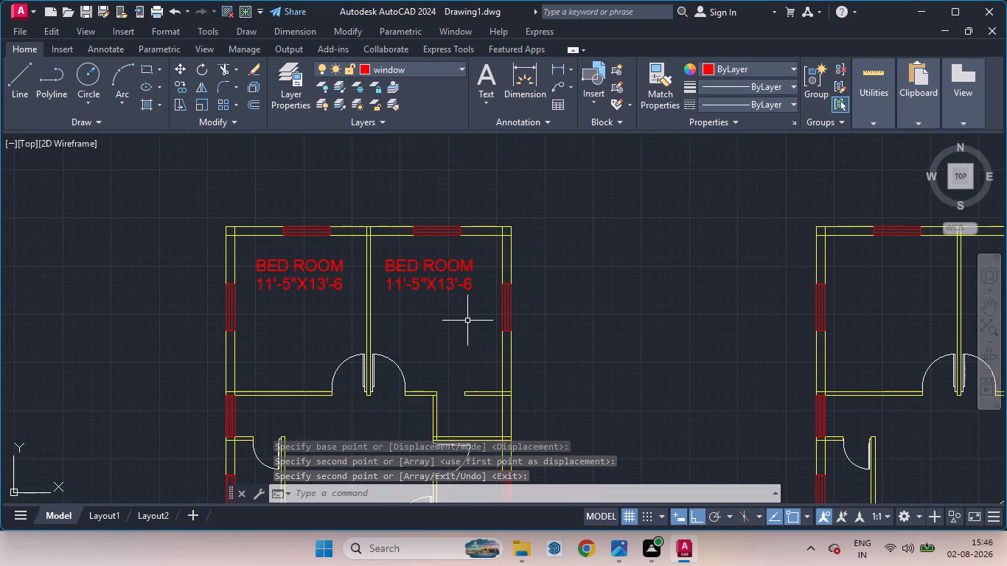
click(469, 321)
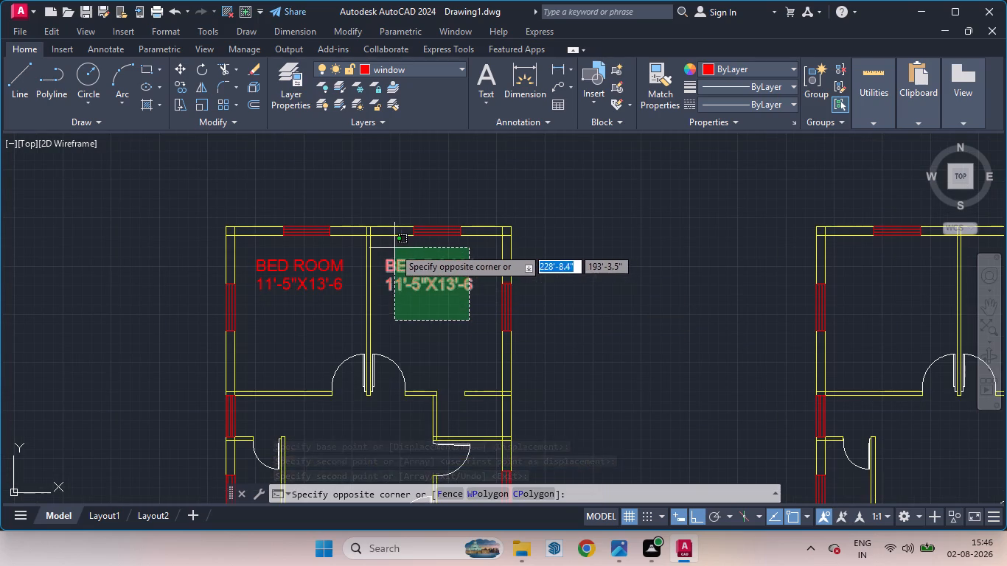
click(384, 248)
click(457, 70)
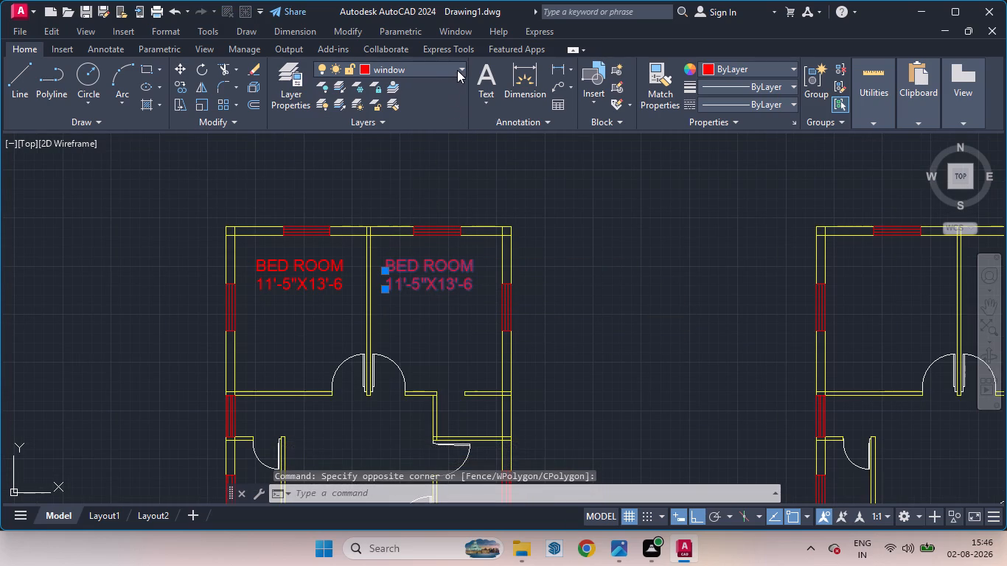
click(388, 110)
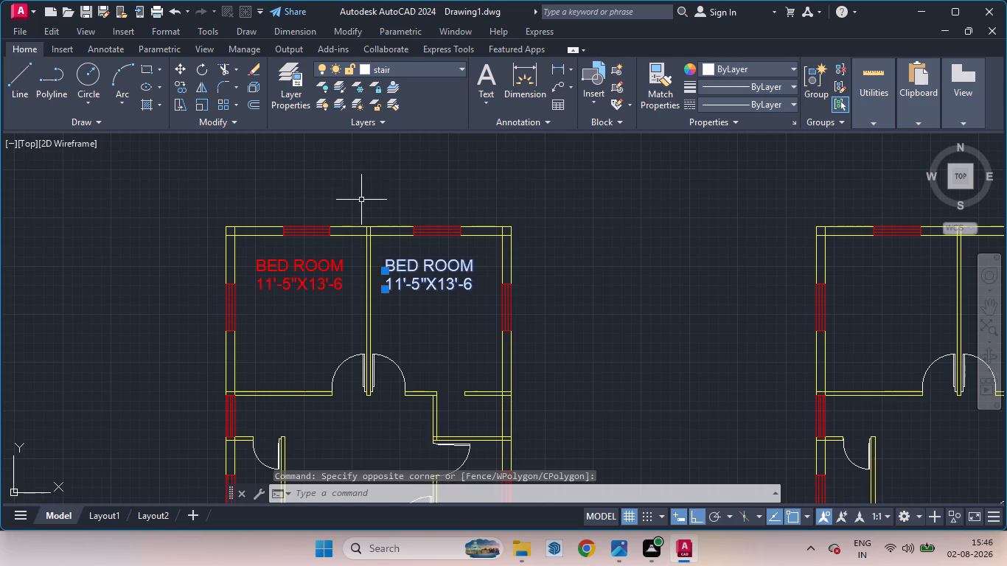
click(352, 308)
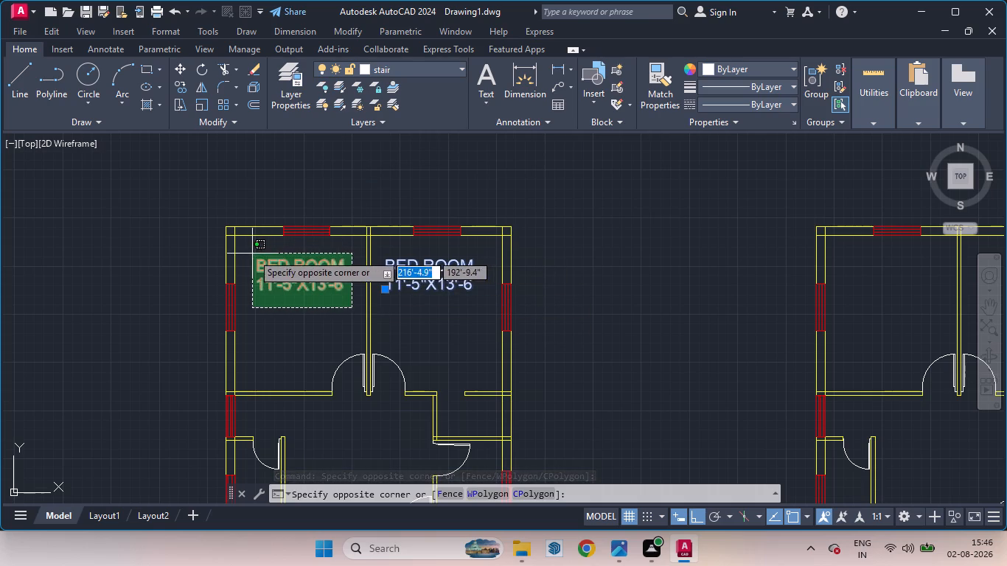
click(252, 254)
click(459, 71)
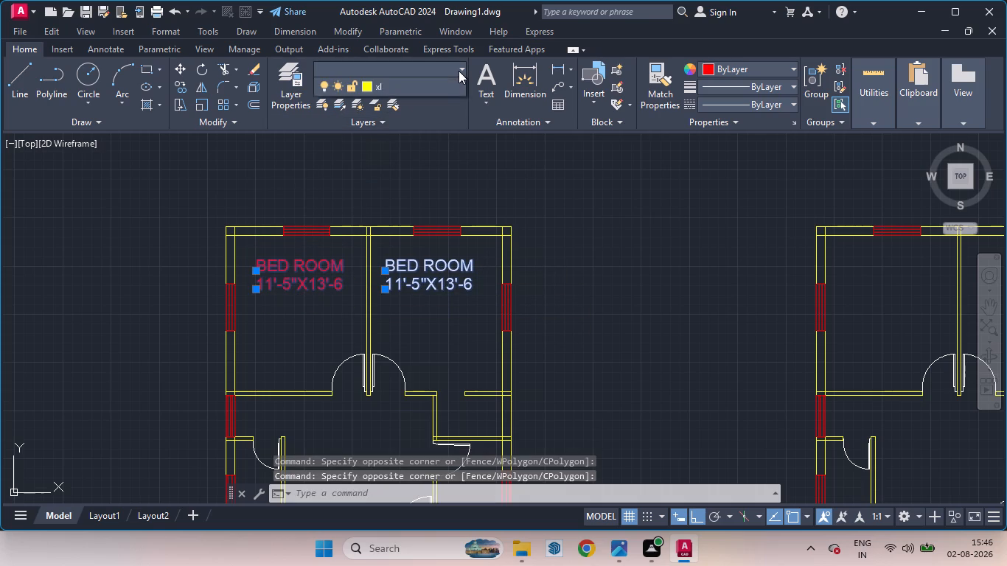
click(394, 105)
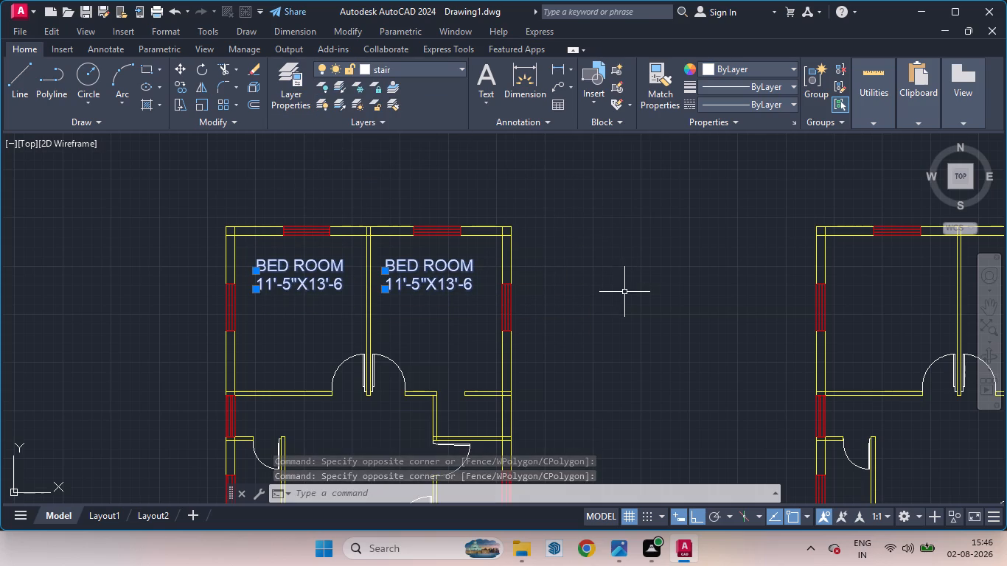
key(space)
key(Escape)
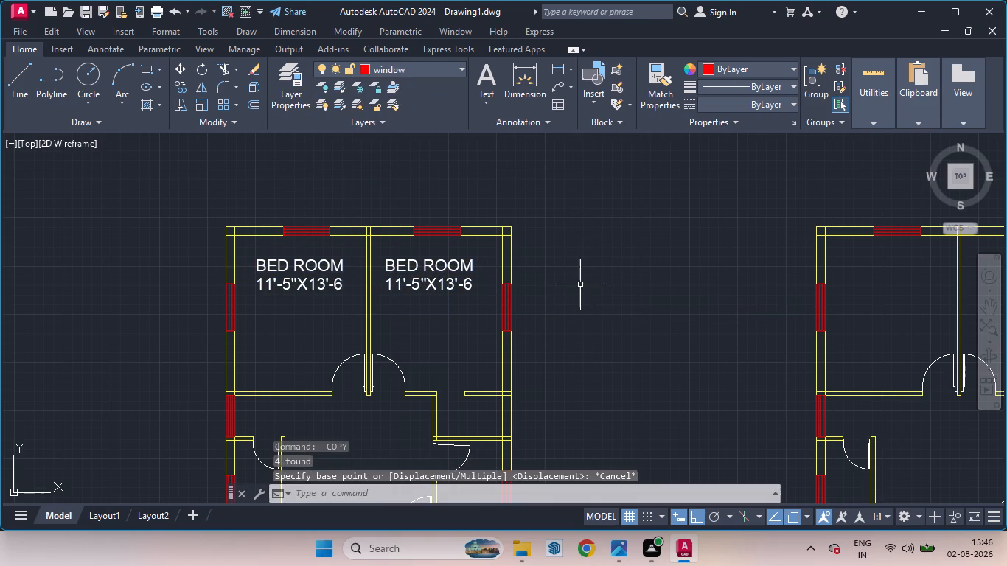
Make stair the current layer.
click(456, 71)
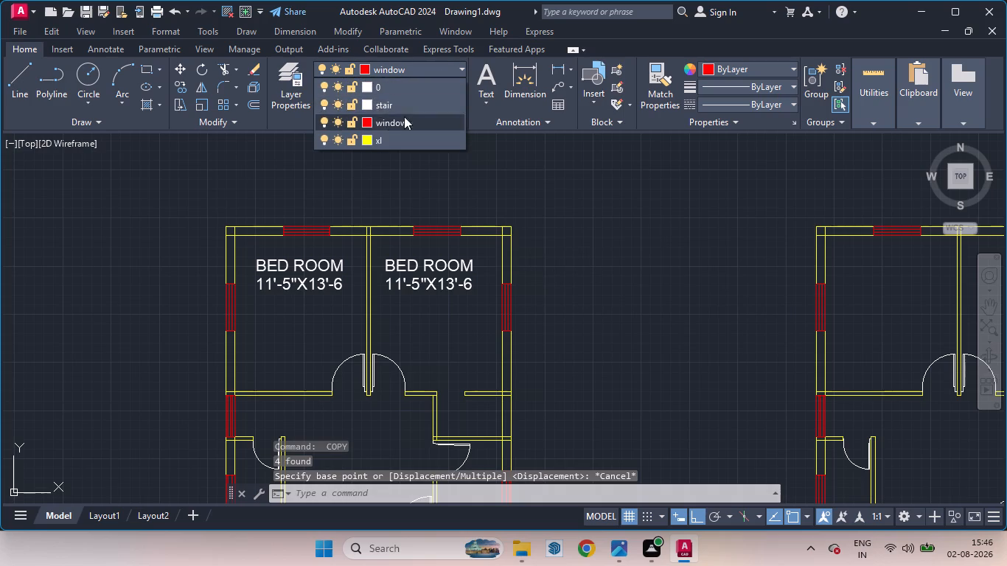
click(377, 102)
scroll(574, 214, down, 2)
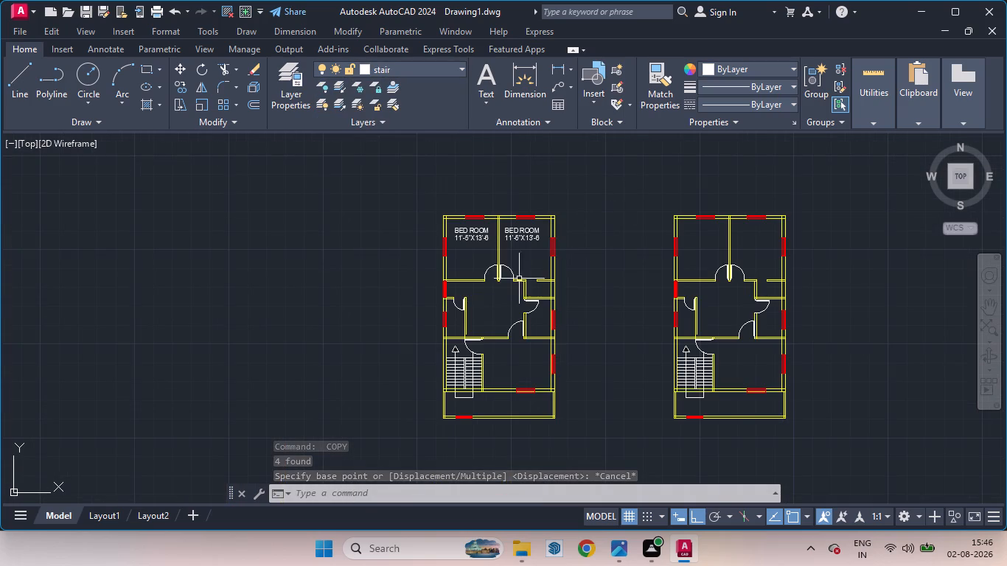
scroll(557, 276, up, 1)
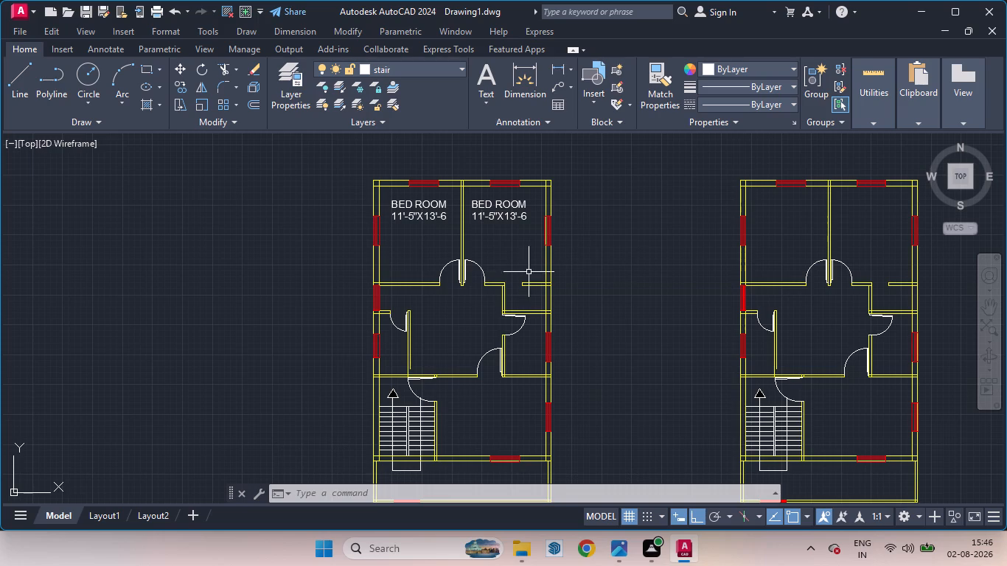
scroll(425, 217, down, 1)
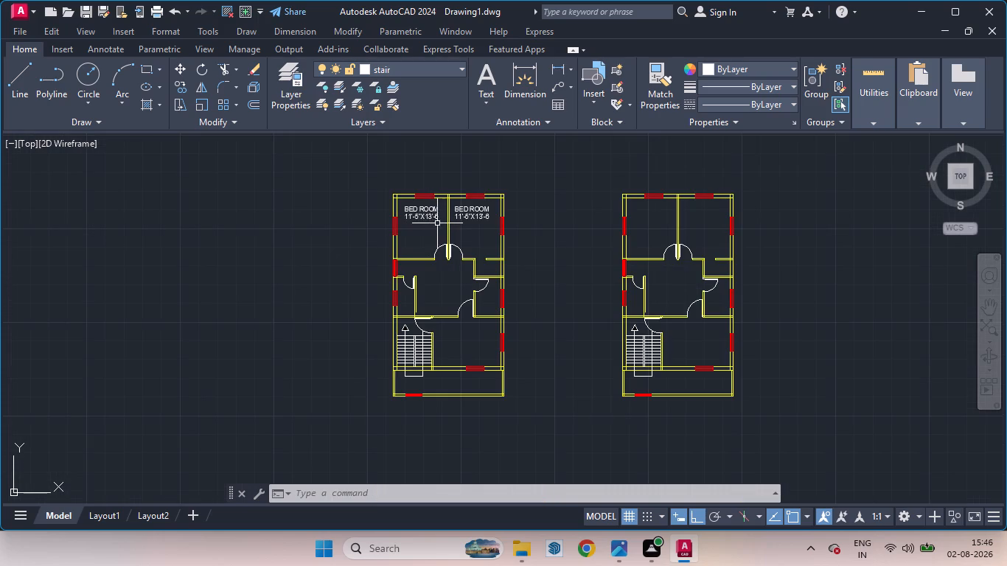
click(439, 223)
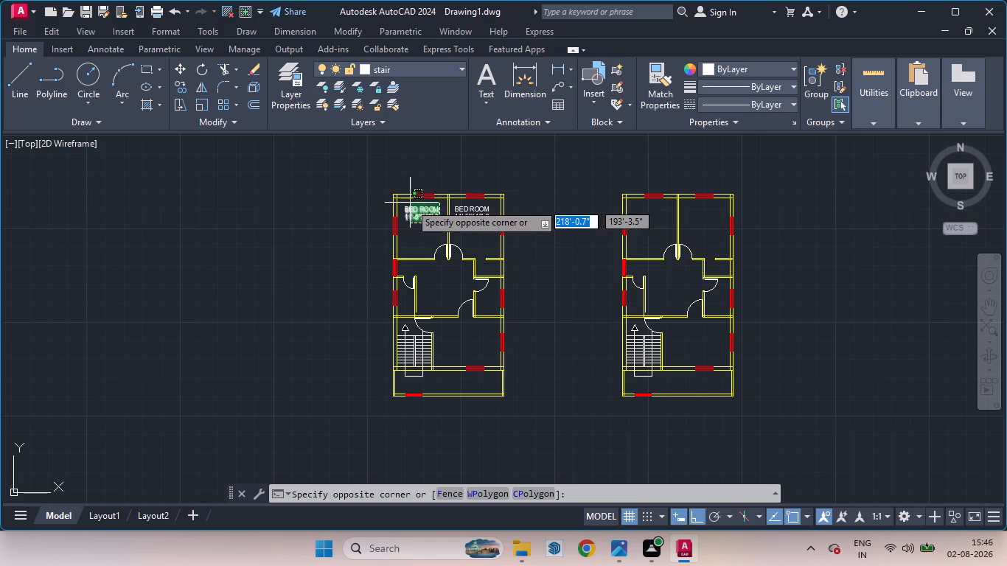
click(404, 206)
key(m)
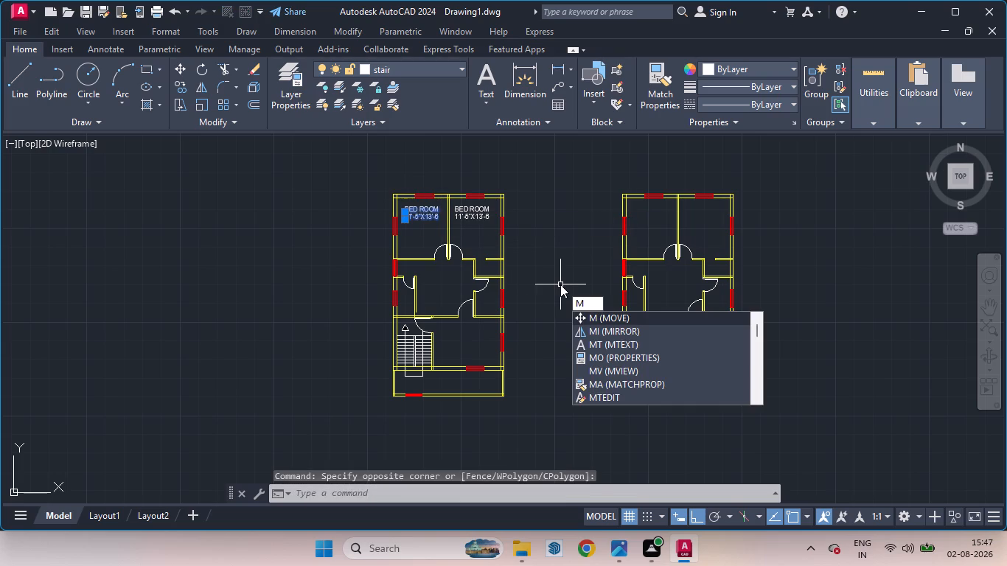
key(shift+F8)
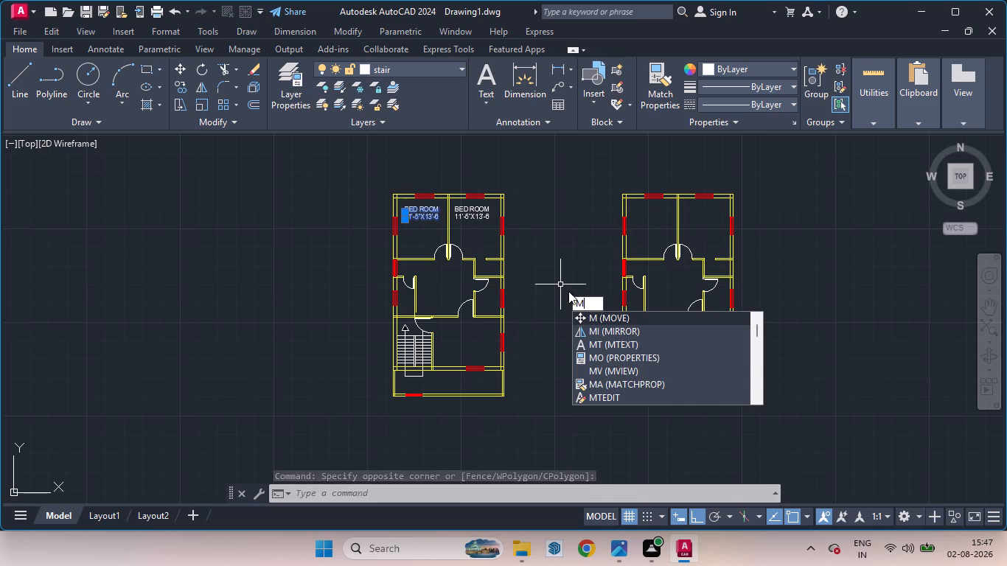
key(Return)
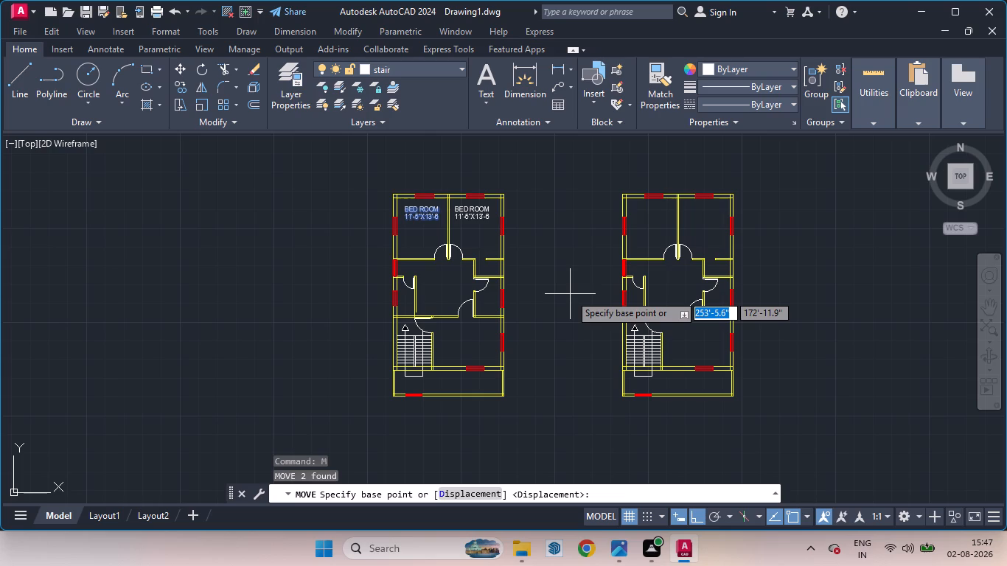
Turn Ortho mode off.
key(shift+F8)
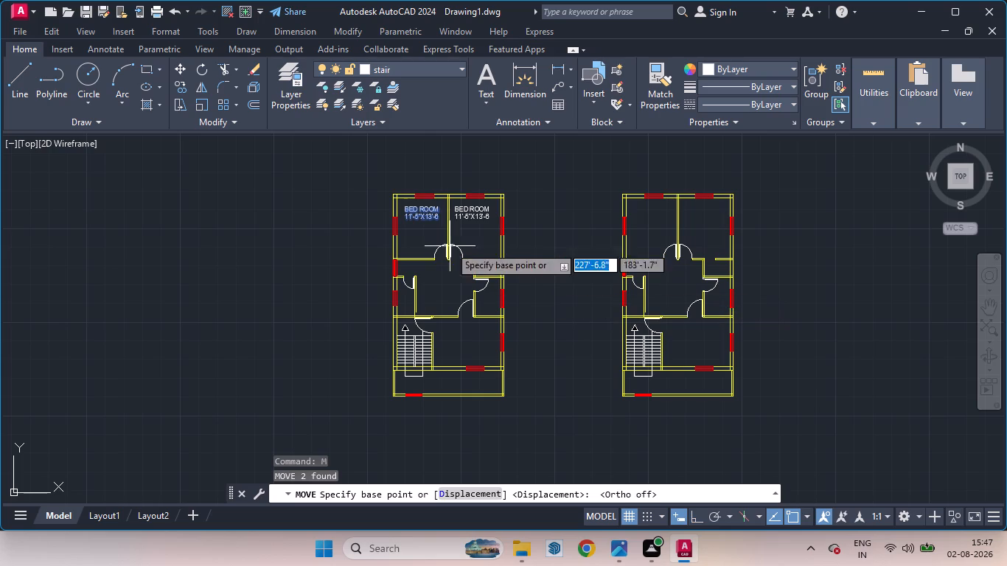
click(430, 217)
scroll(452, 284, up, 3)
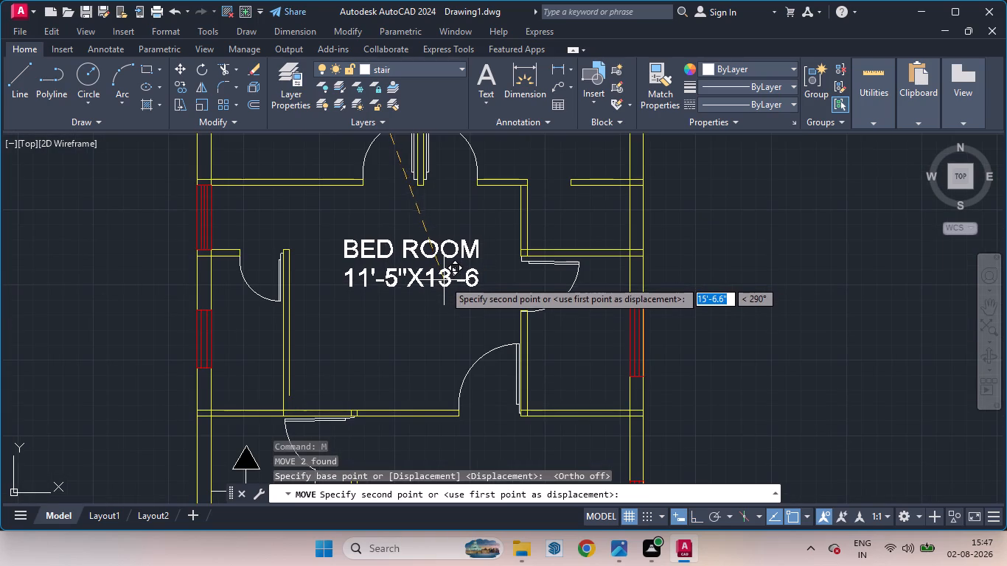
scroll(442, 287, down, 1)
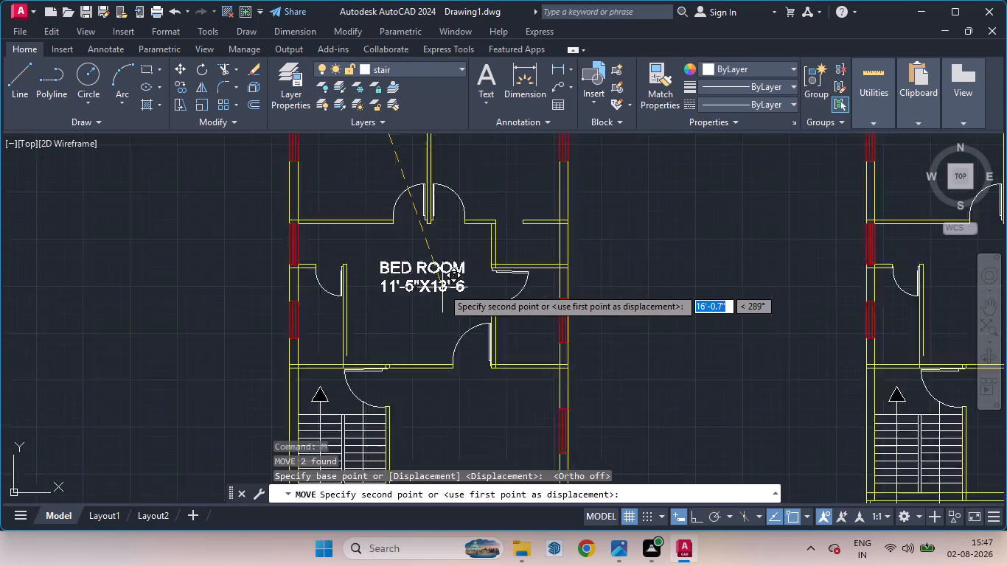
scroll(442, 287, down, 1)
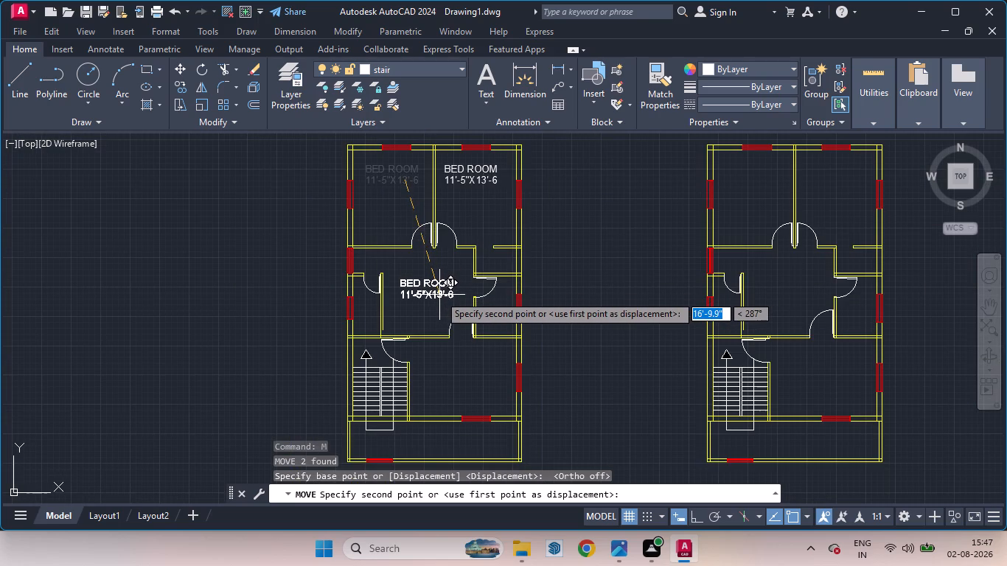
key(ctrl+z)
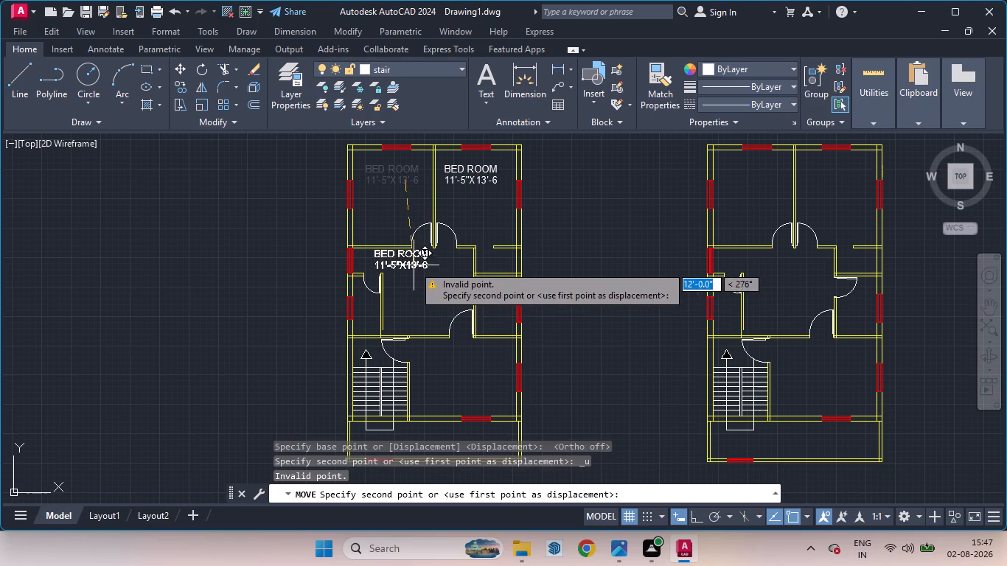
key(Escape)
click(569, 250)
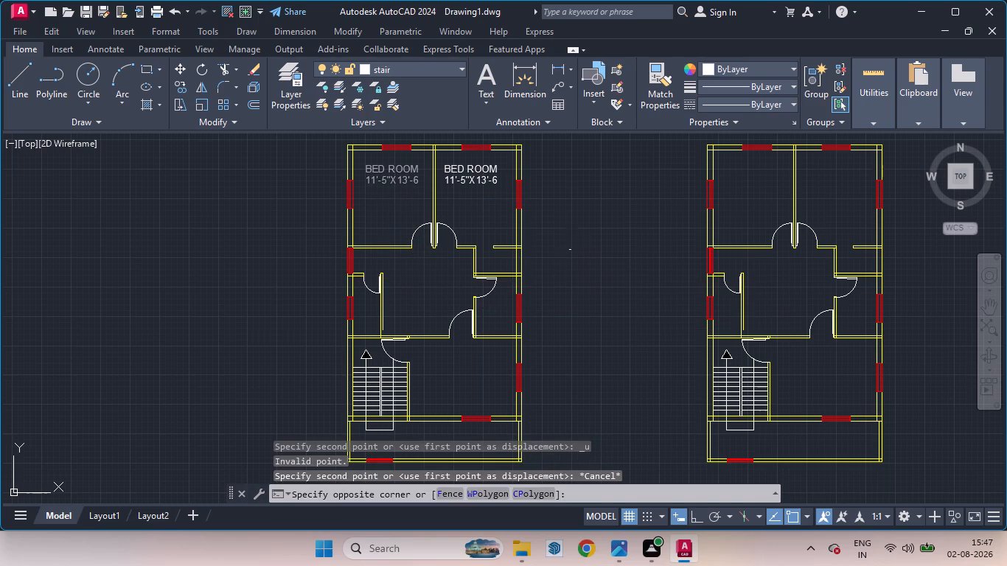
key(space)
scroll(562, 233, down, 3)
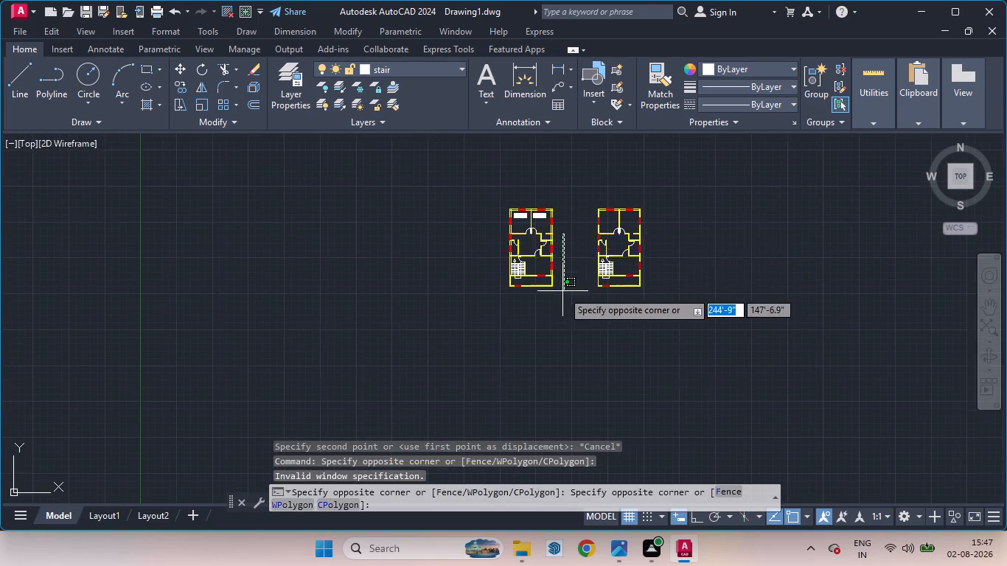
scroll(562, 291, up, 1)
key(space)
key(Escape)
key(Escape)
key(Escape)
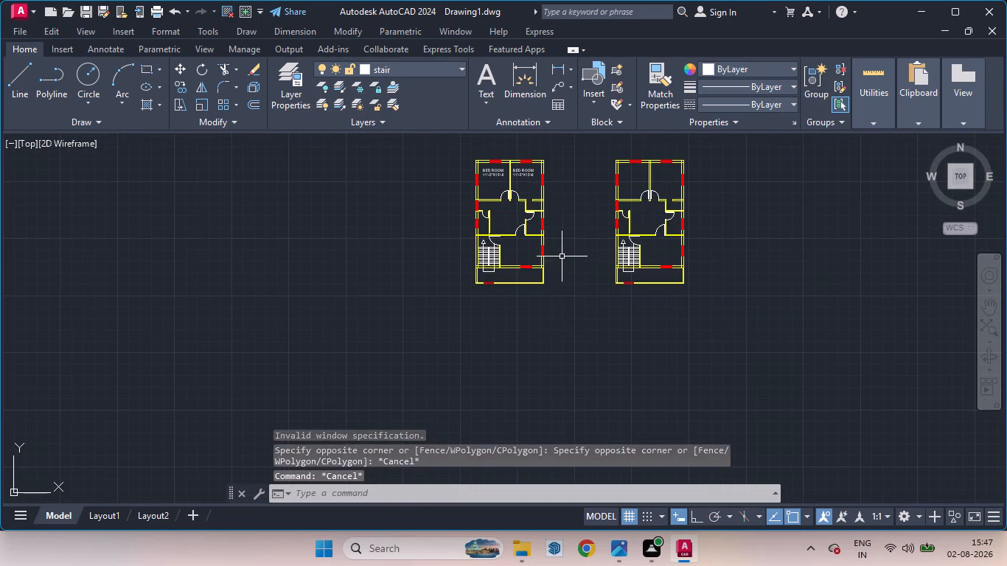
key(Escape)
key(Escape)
Copy the northwest room's two-line BED ROOM label into the central room and the room east of the staircase.
scroll(503, 161, up, 5)
scroll(496, 217, down, 3)
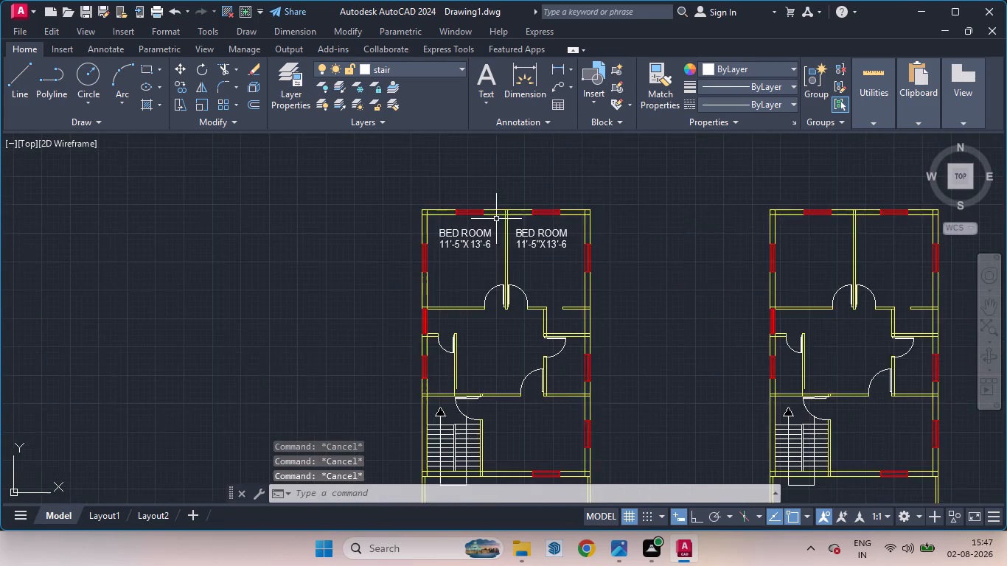
scroll(484, 234, up, 2)
middle_drag(434, 251, 515, 189)
scroll(517, 187, up, 1)
scroll(531, 201, down, 4)
scroll(545, 205, up, 2)
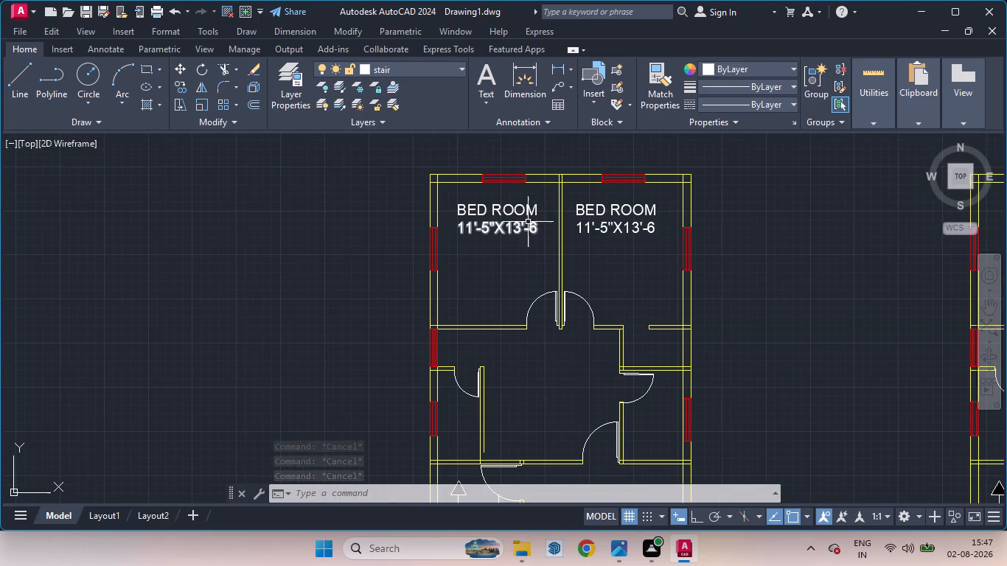
click(528, 222)
click(520, 212)
scroll(519, 228, down, 2)
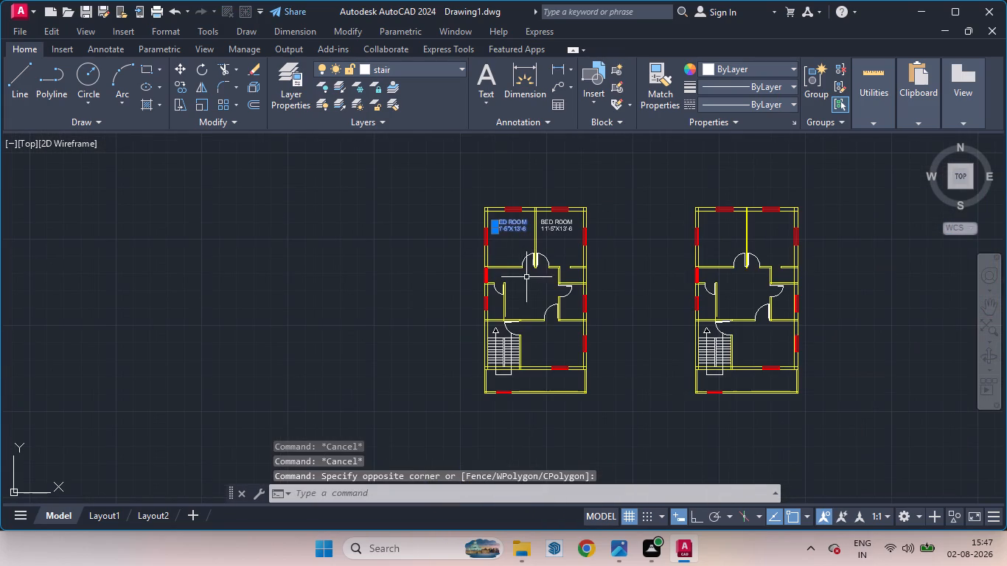
key(c)
key(o)
key(Return)
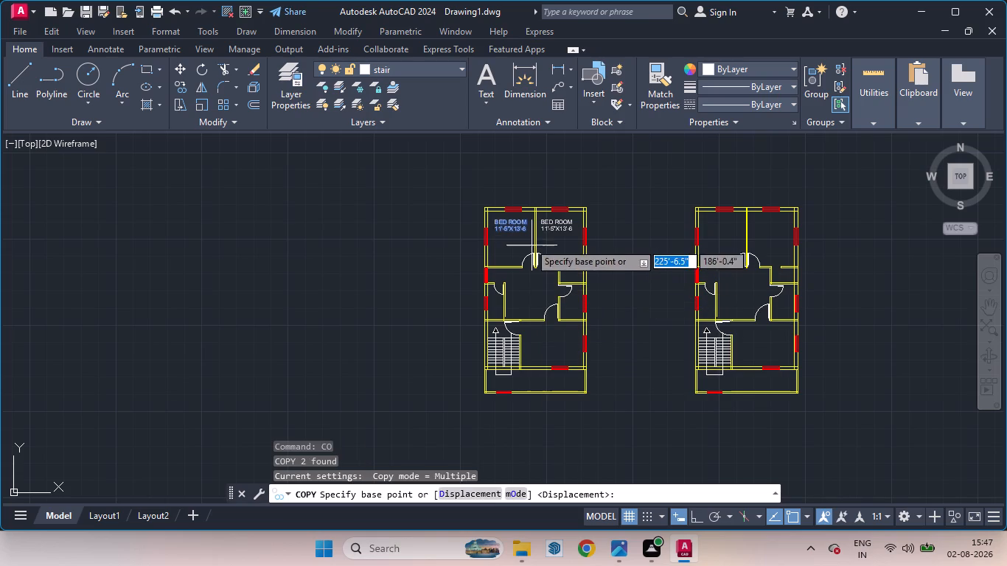
click(526, 224)
scroll(534, 298, up, 3)
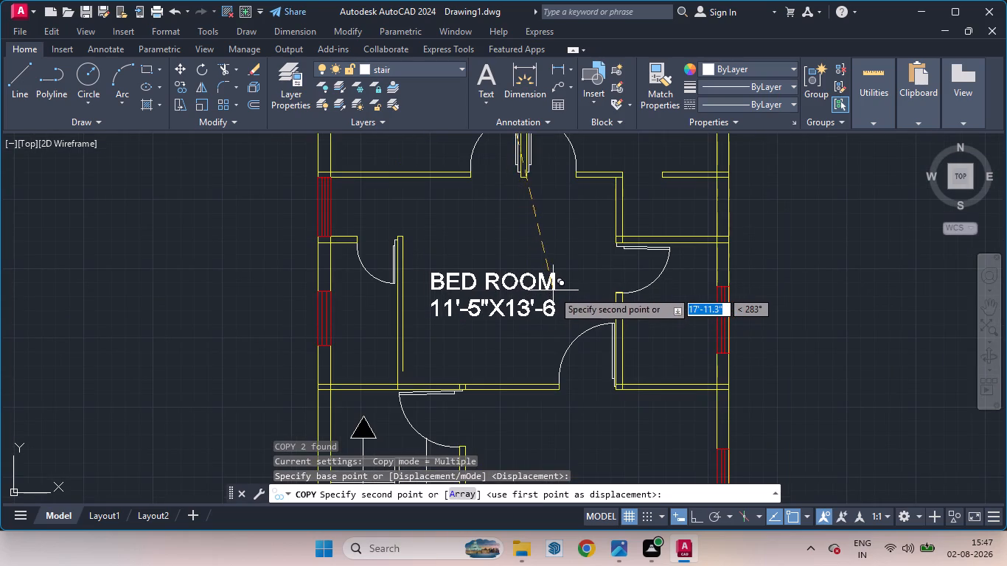
click(572, 273)
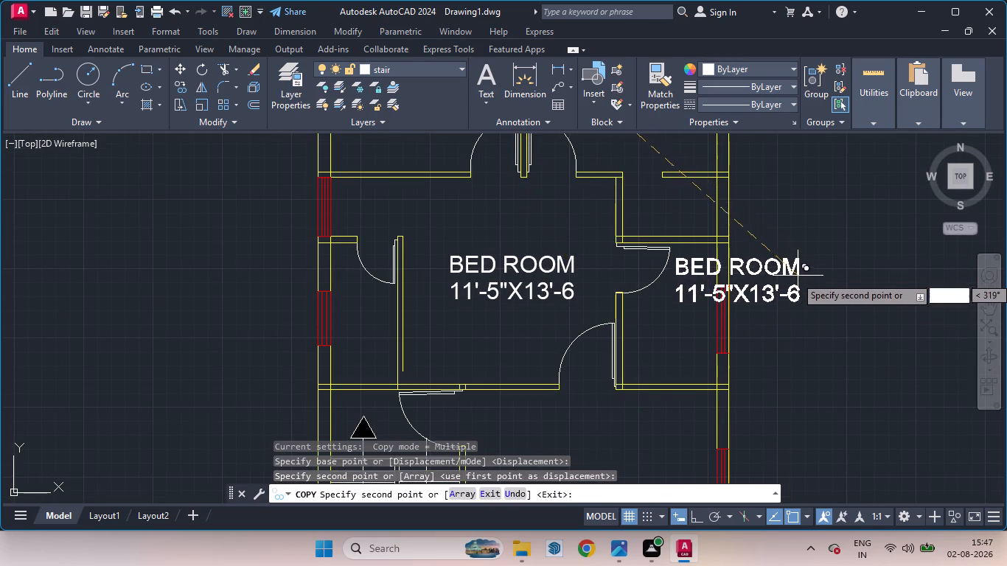
scroll(797, 279, down, 1)
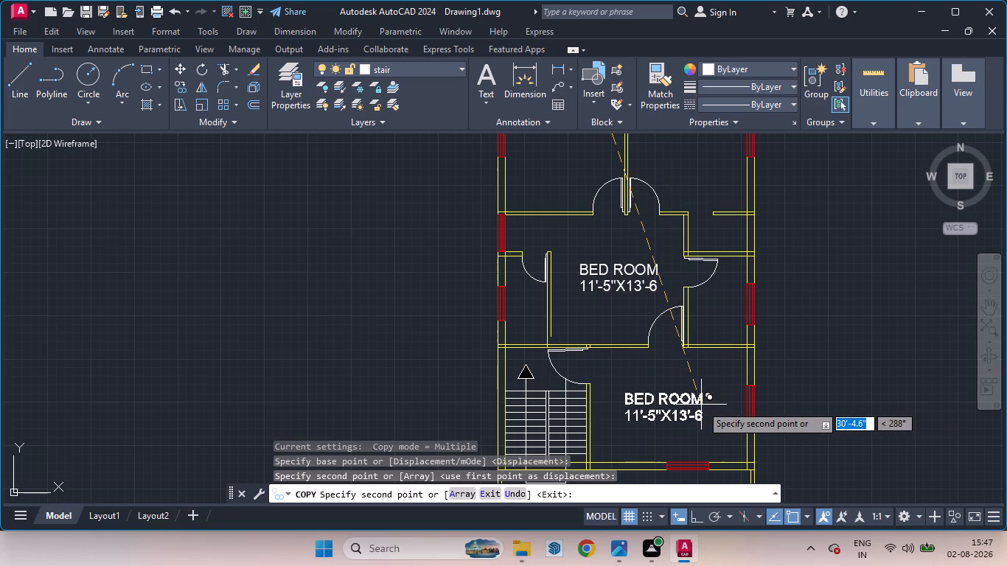
click(701, 405)
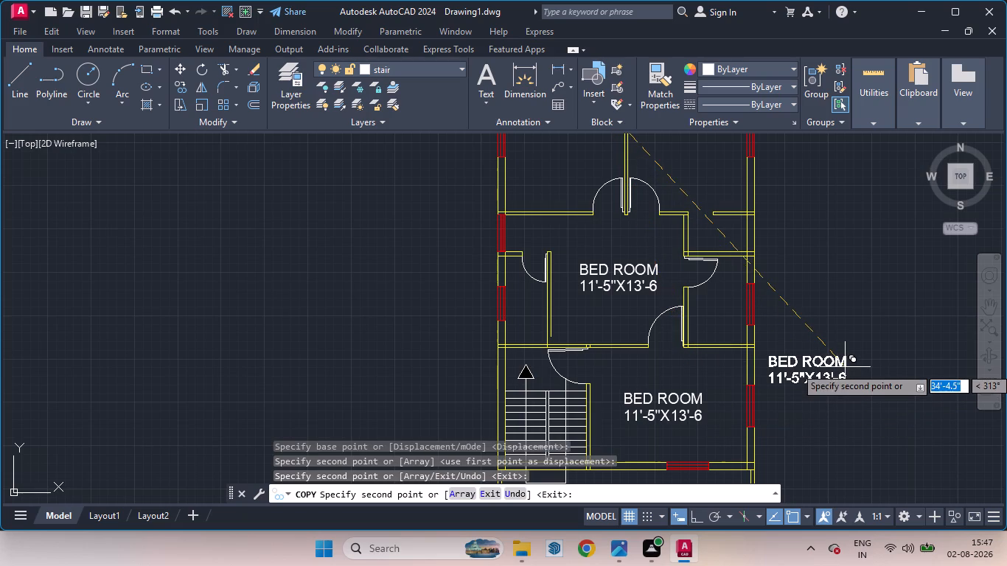
key(space)
Change the name line of the central room's BED ROOM label to DINING.
scroll(747, 269, down, 1)
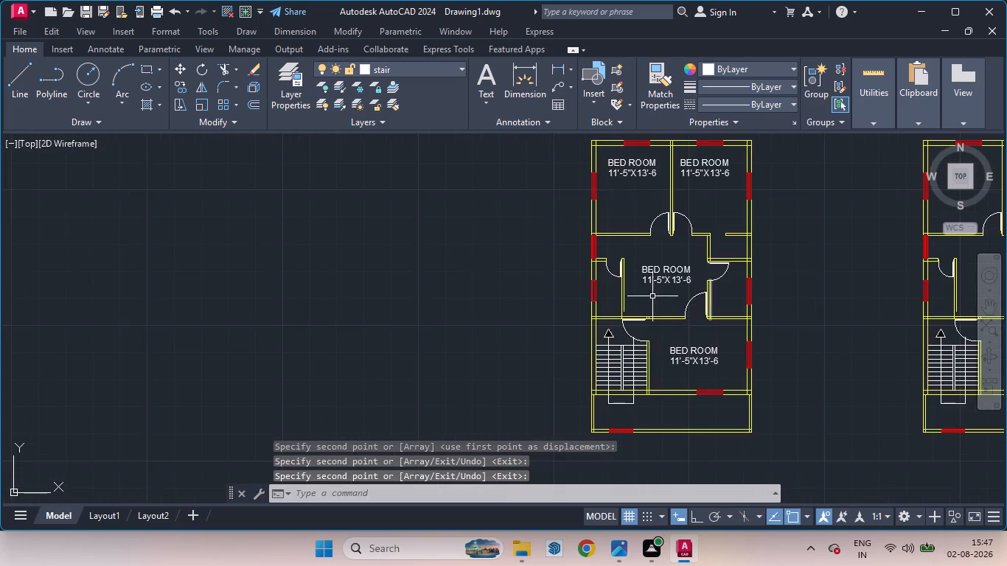
scroll(650, 290, up, 3)
click(686, 220)
click(668, 220)
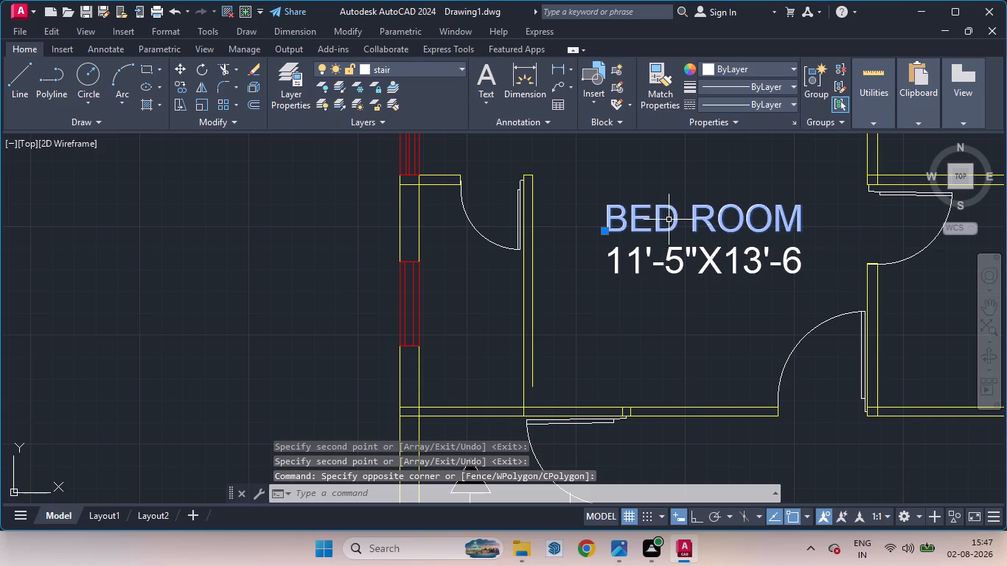
click(794, 280)
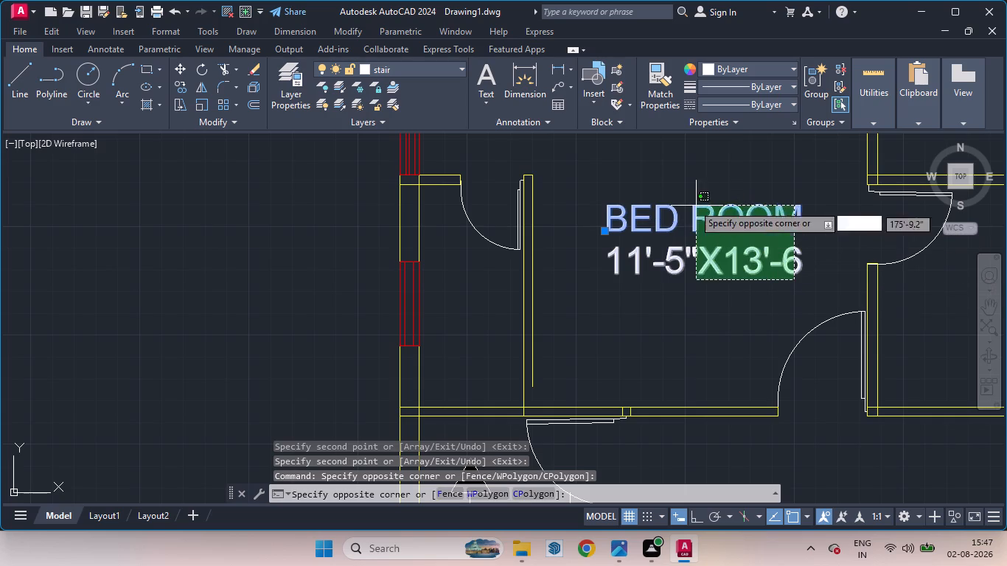
click(619, 195)
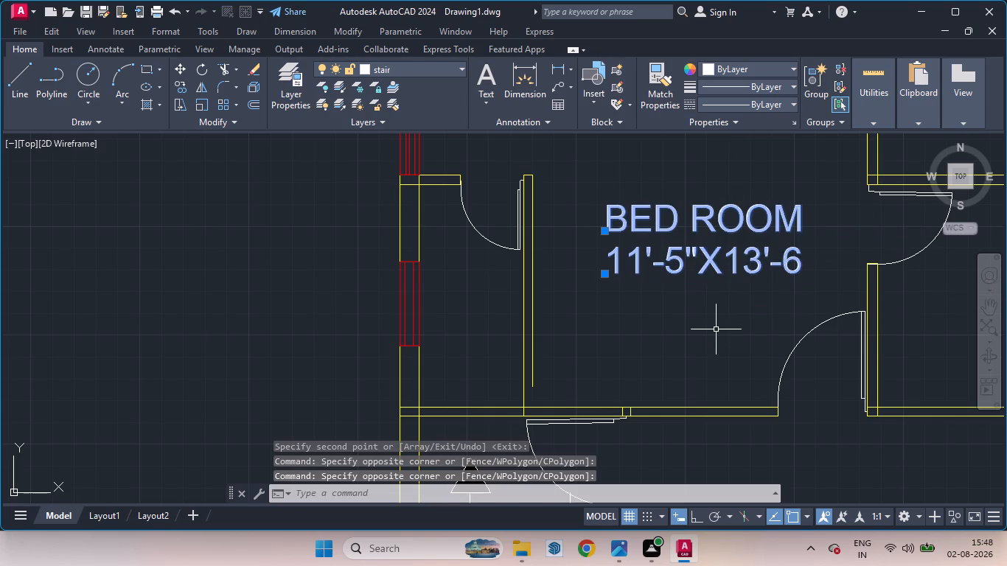
text(TED)
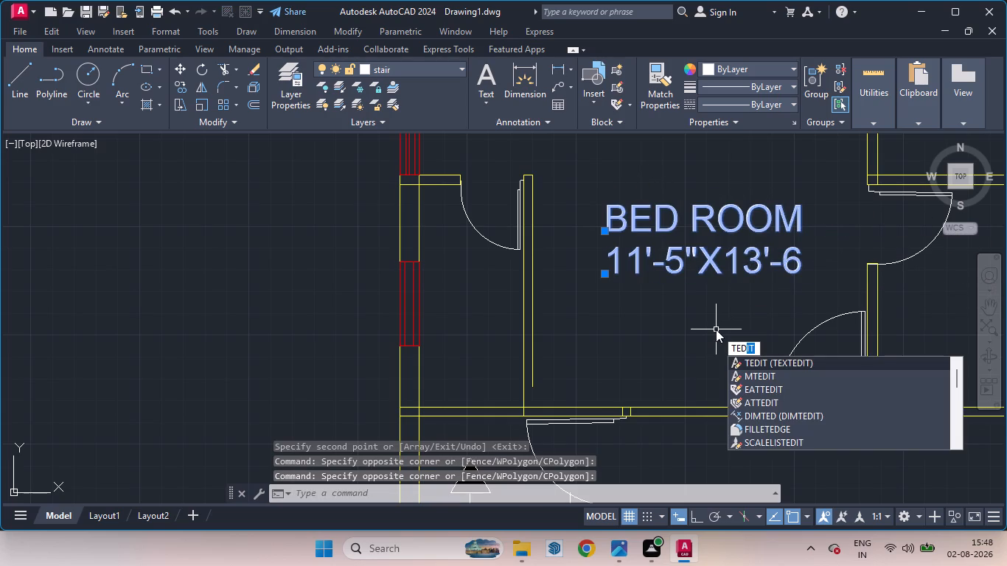
click(753, 364)
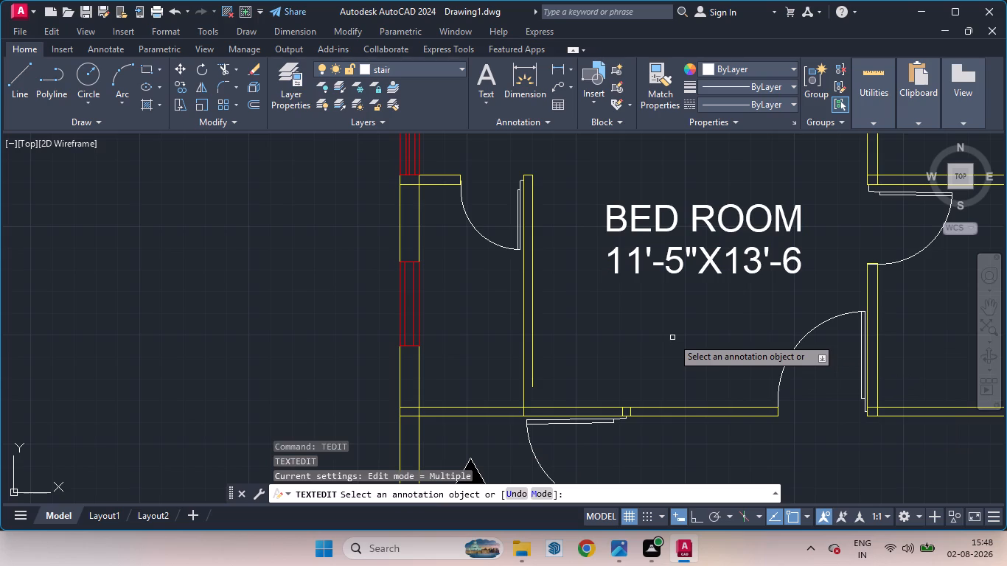
click(657, 226)
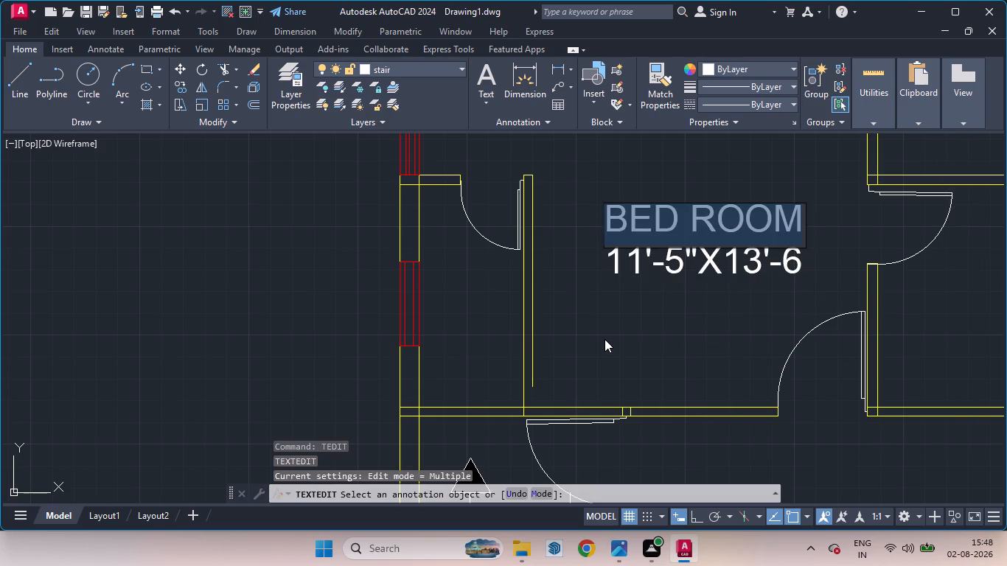
key(BackSpace)
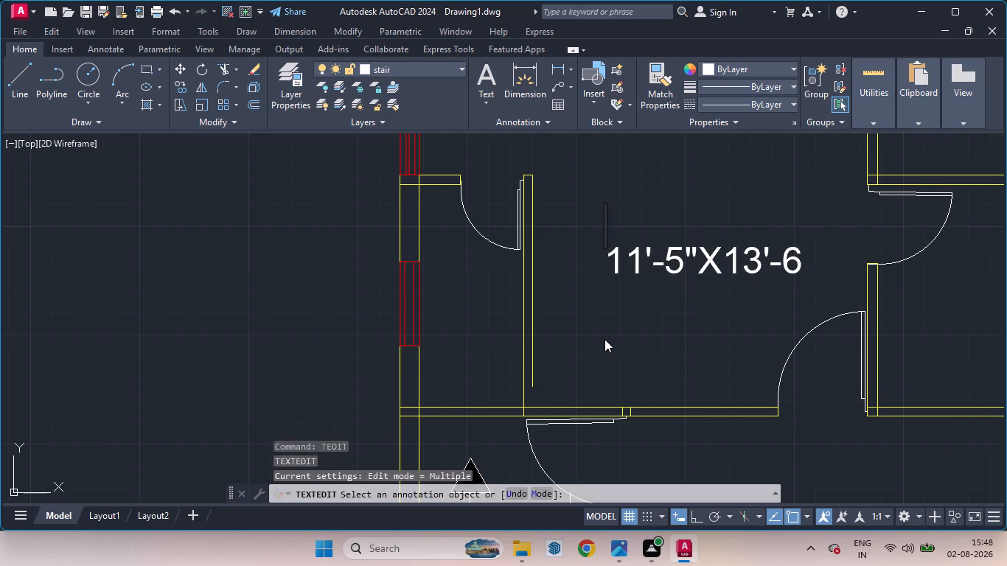
text(DINI)
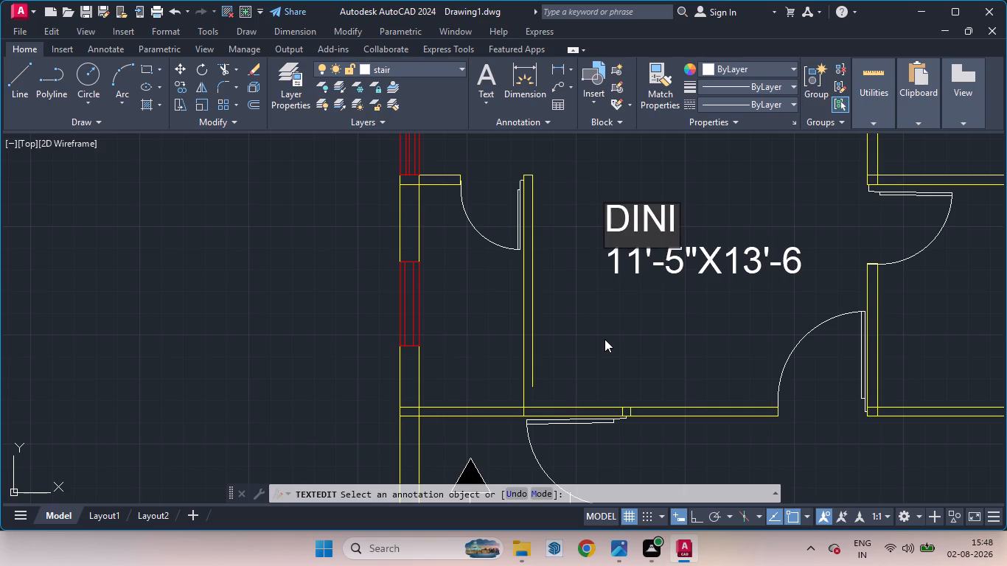
text(NG)
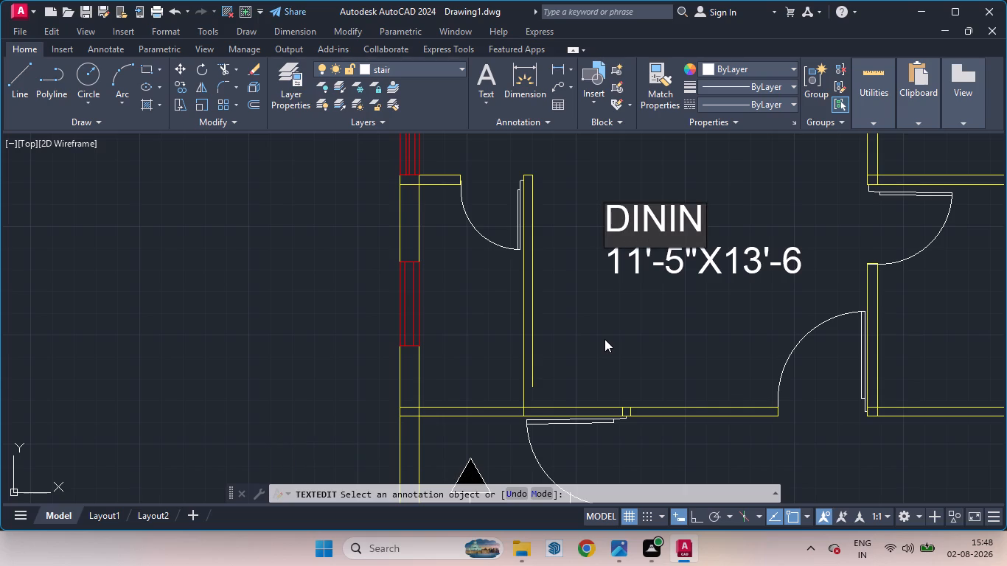
click(675, 262)
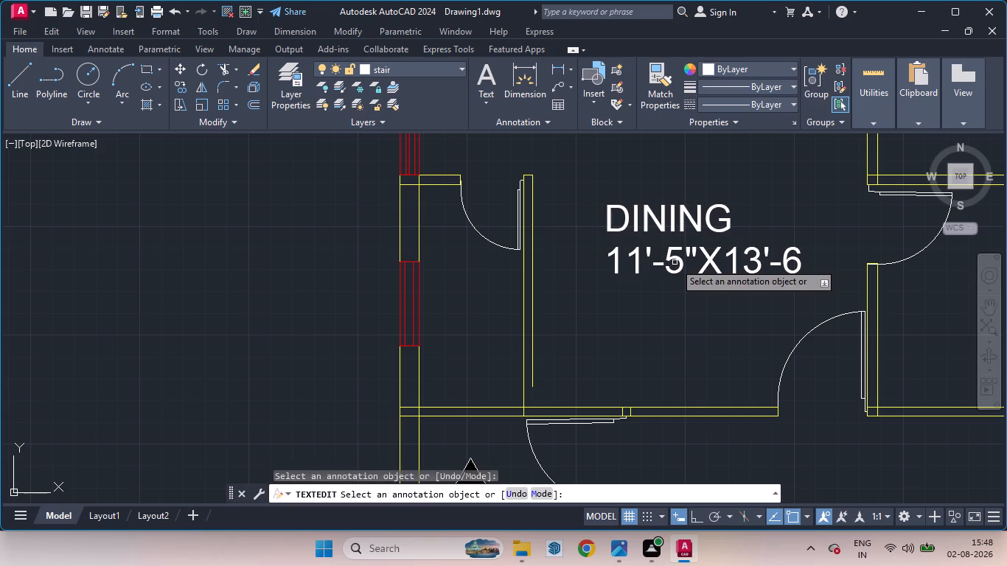
Replace the size line under the DINING label with 12-0"X12'-5".
click(674, 257)
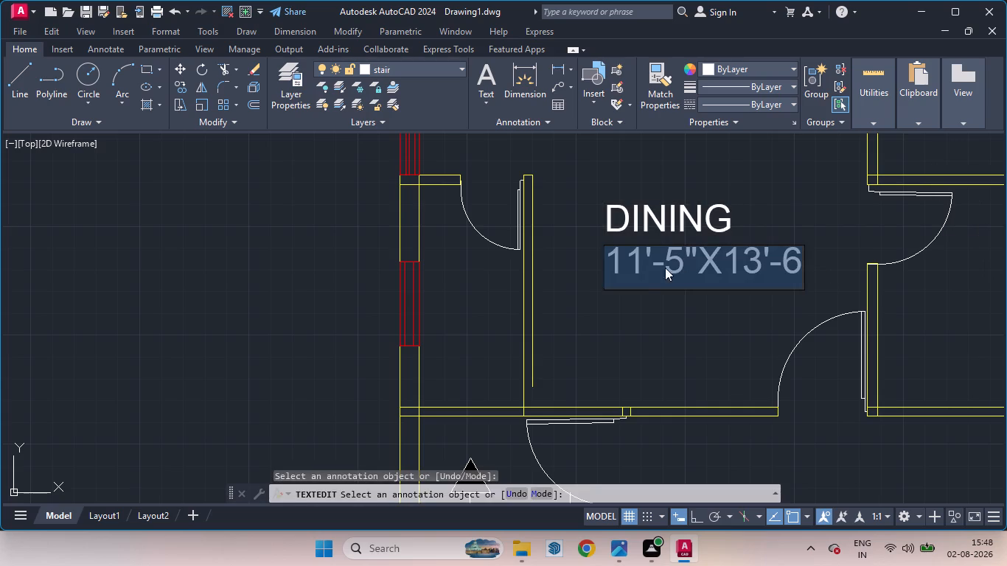
text(12)
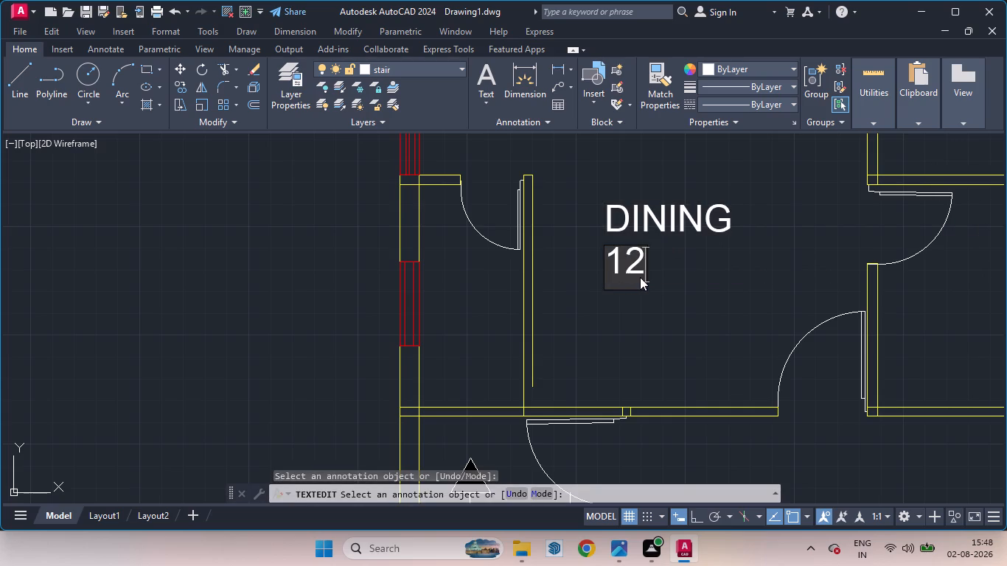
key(apostrophe)
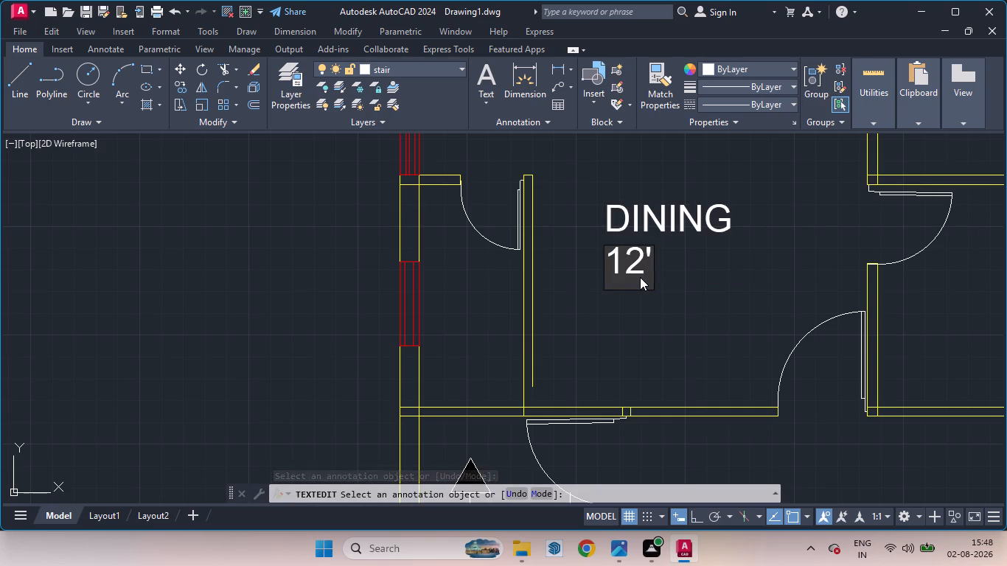
text(0")
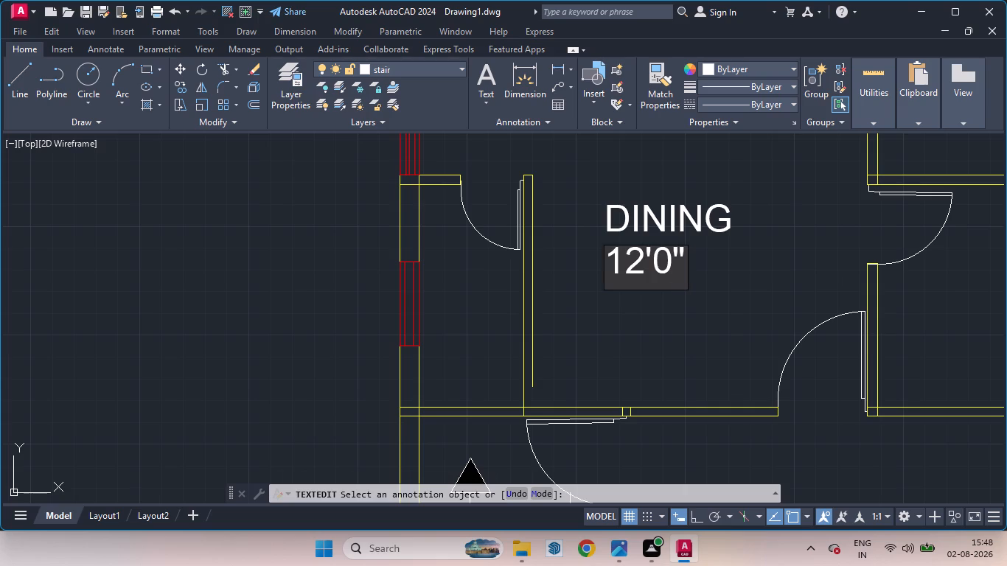
key(x)
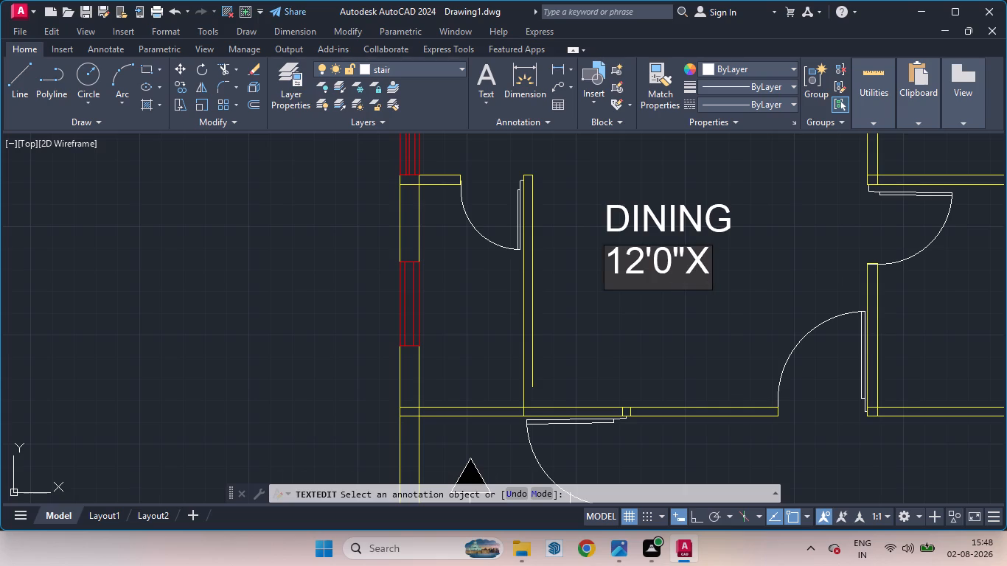
text(12'-)
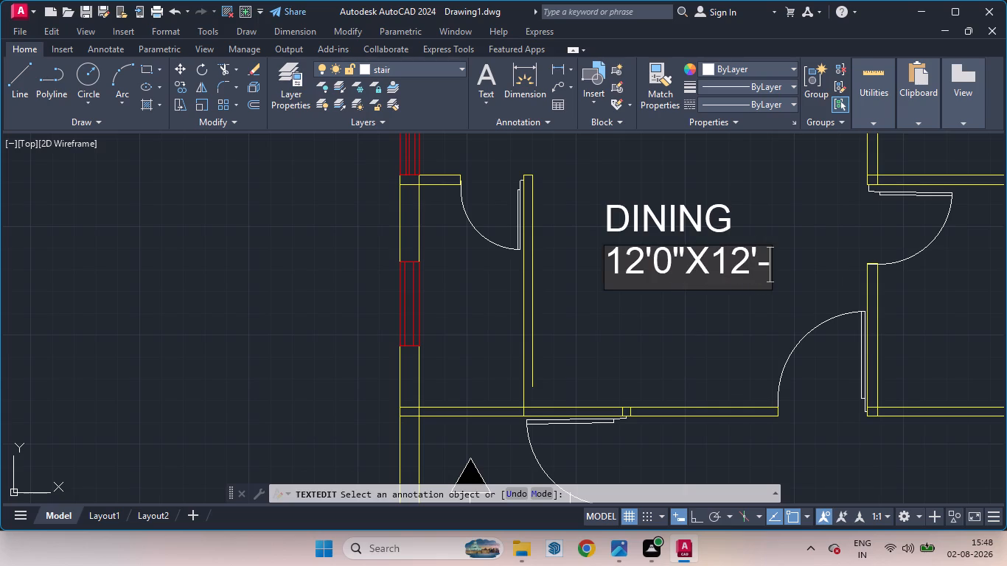
key(5)
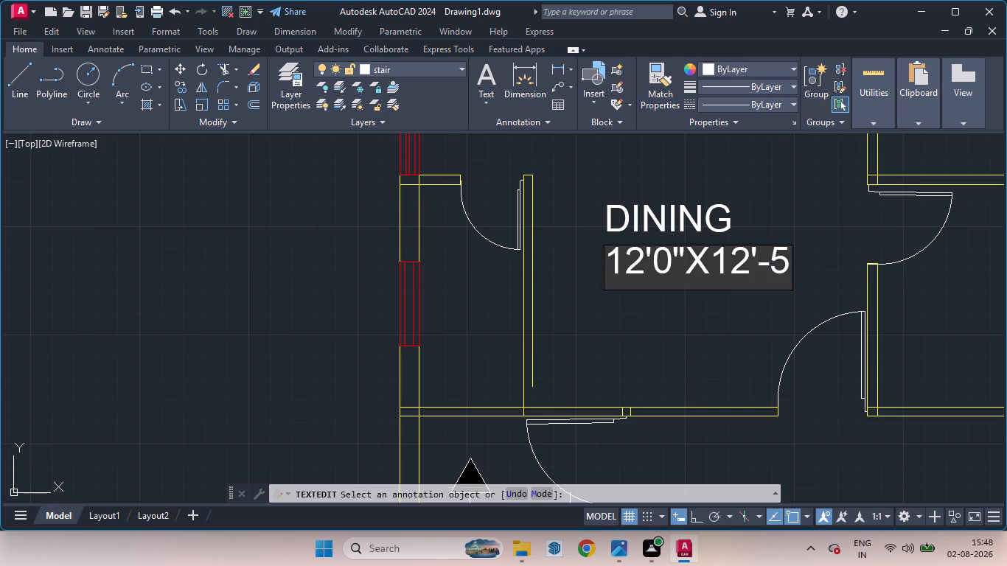
key(shift+quotedbl)
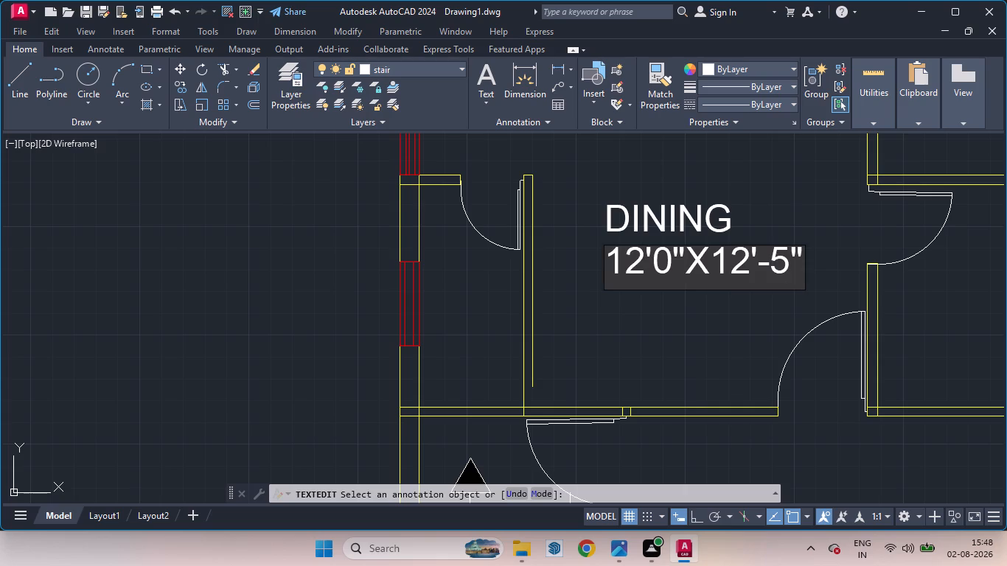
click(652, 252)
key(BackSpace)
key(minus)
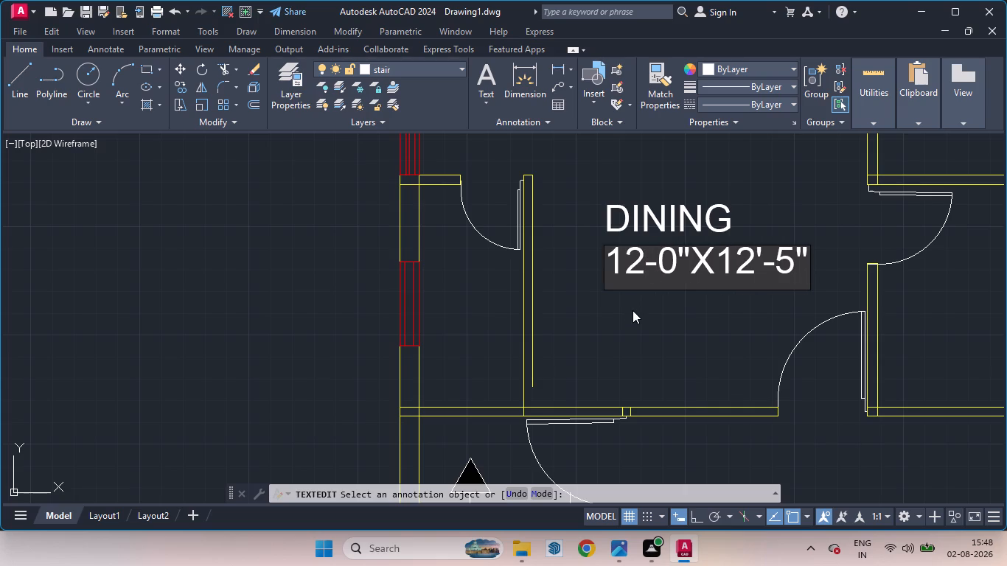
click(667, 316)
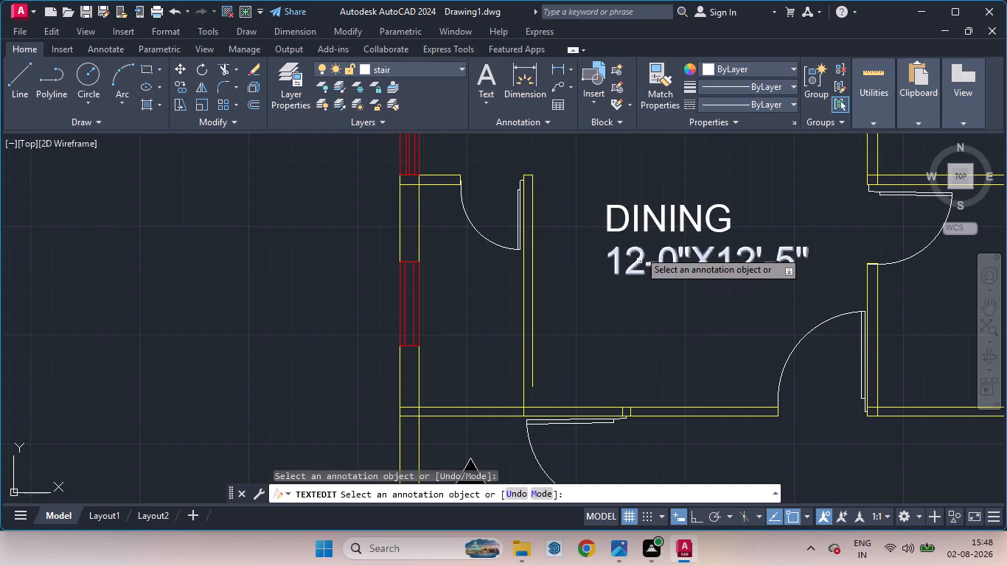
key(space)
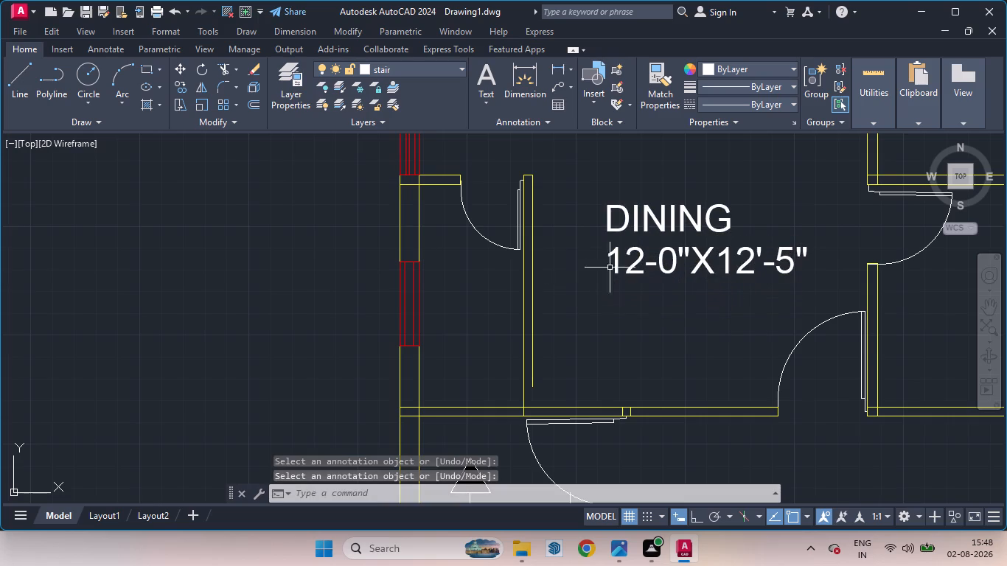
Move the DINING text east so it sits centred above its size line.
click(630, 223)
key(m)
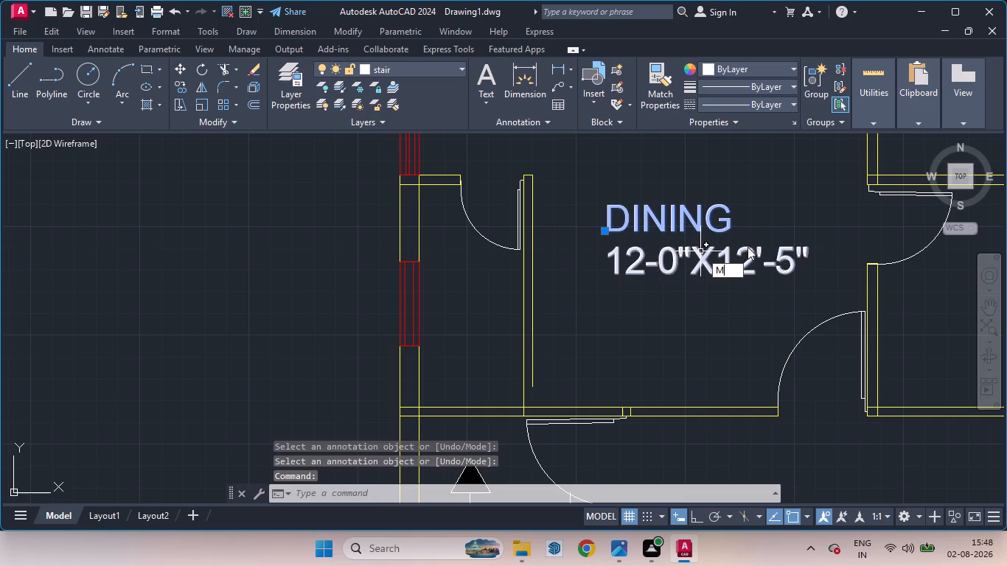
key(Return)
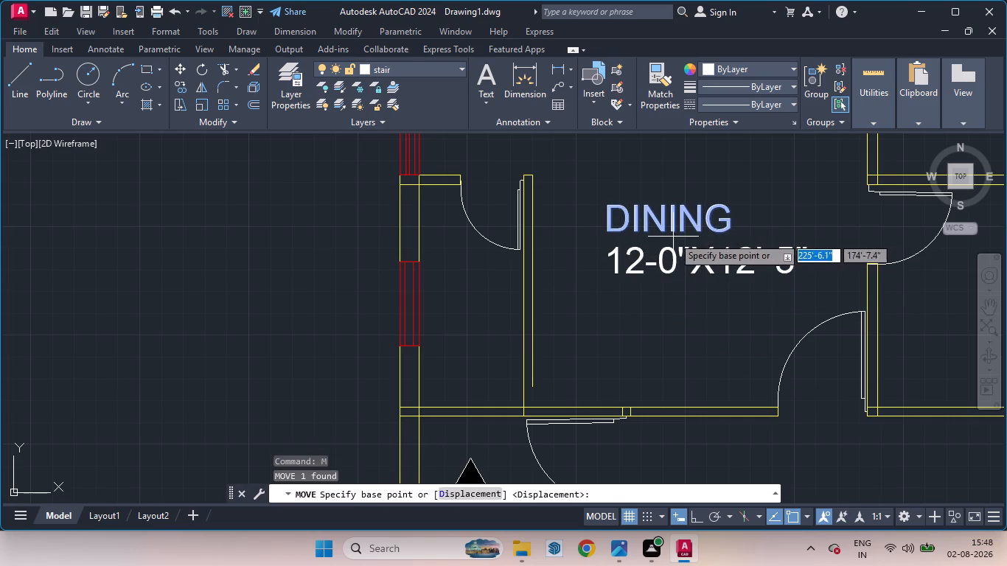
click(673, 231)
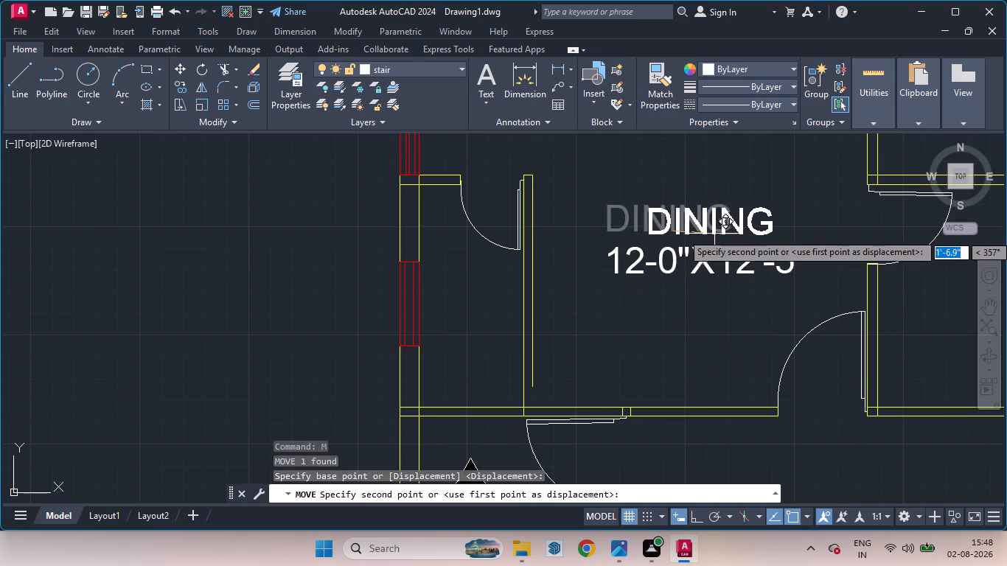
click(719, 230)
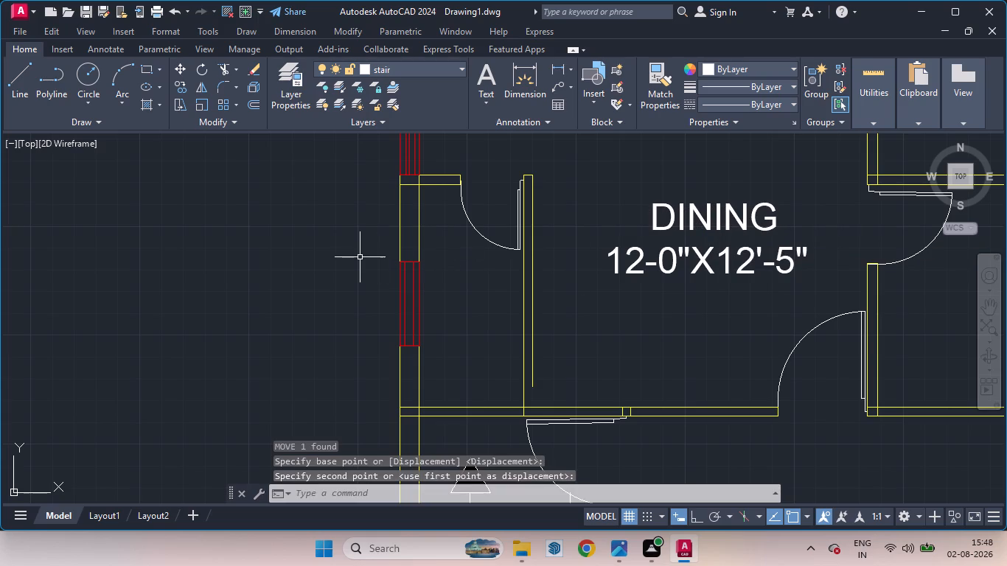
key(space)
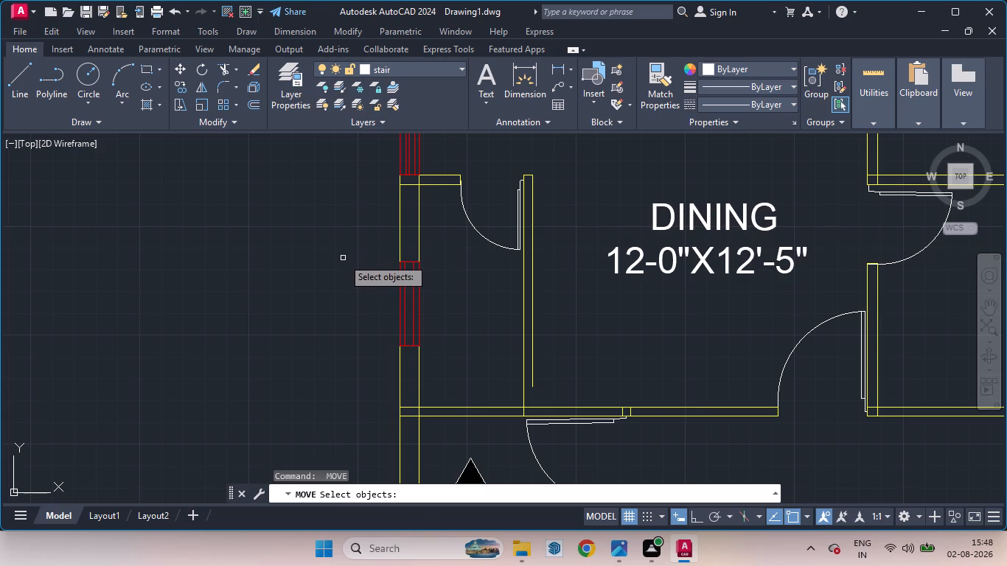
Change the name line of the BED ROOM label east of the staircase to PARKING.
scroll(343, 258, down, 2)
scroll(681, 286, down, 2)
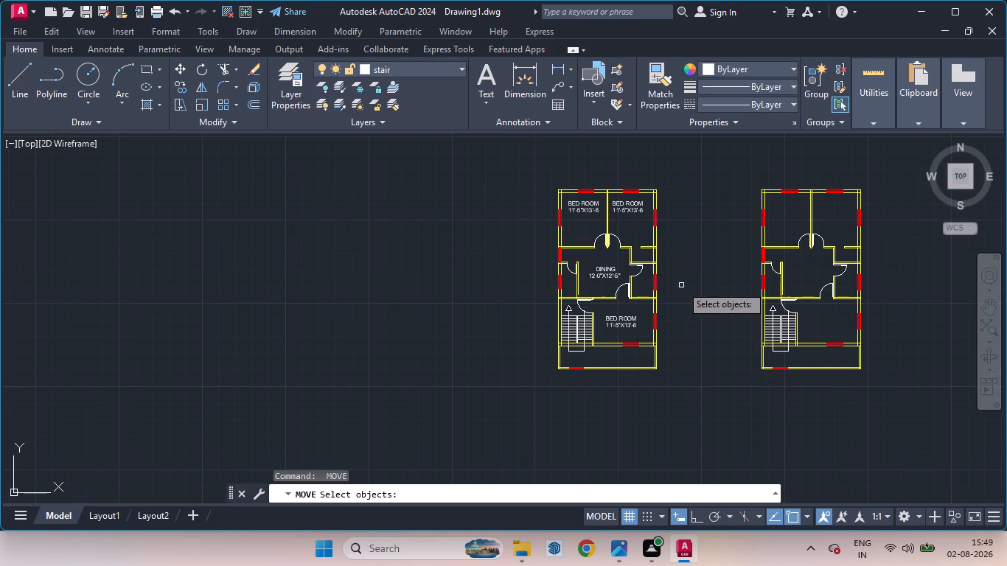
scroll(681, 295, up, 1)
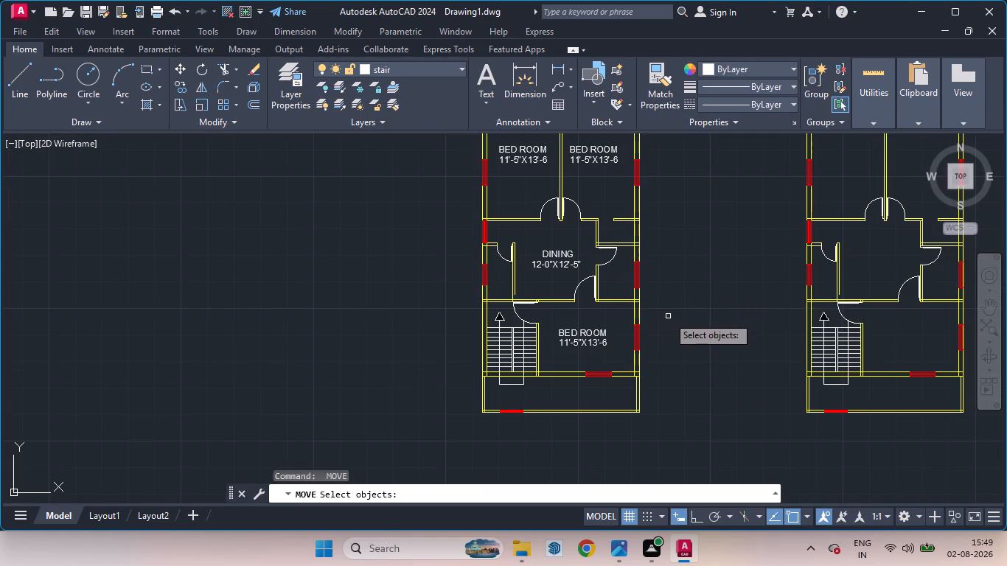
scroll(668, 316, down, 1)
scroll(661, 334, up, 3)
key(space)
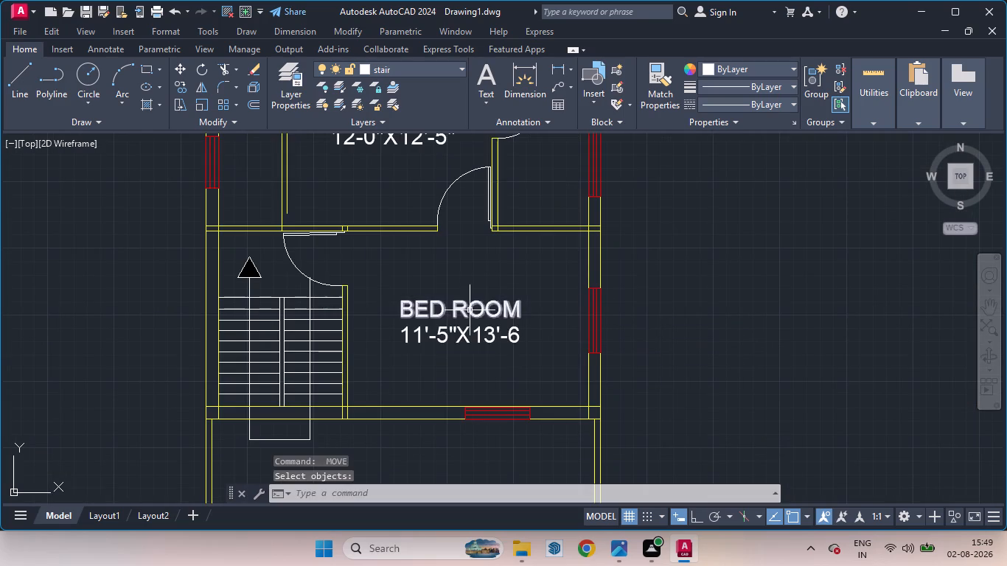
click(472, 312)
text(TED)
key(Return)
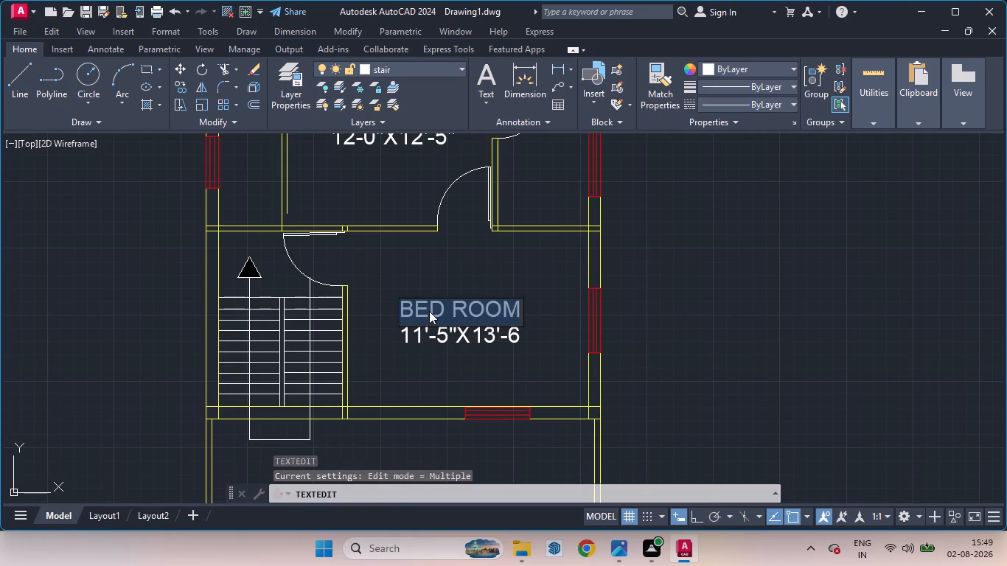
key(BackSpace)
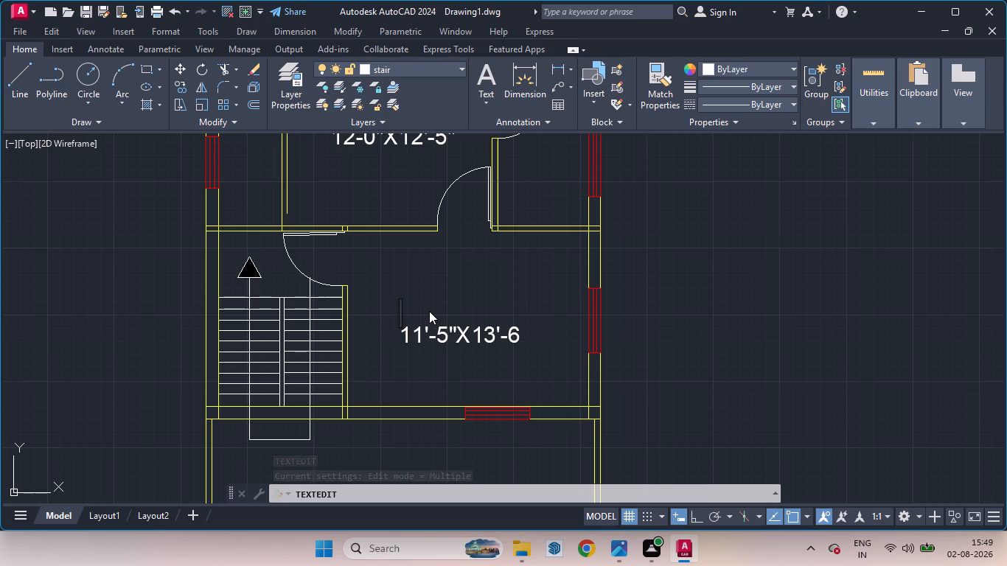
text(PARKIN)
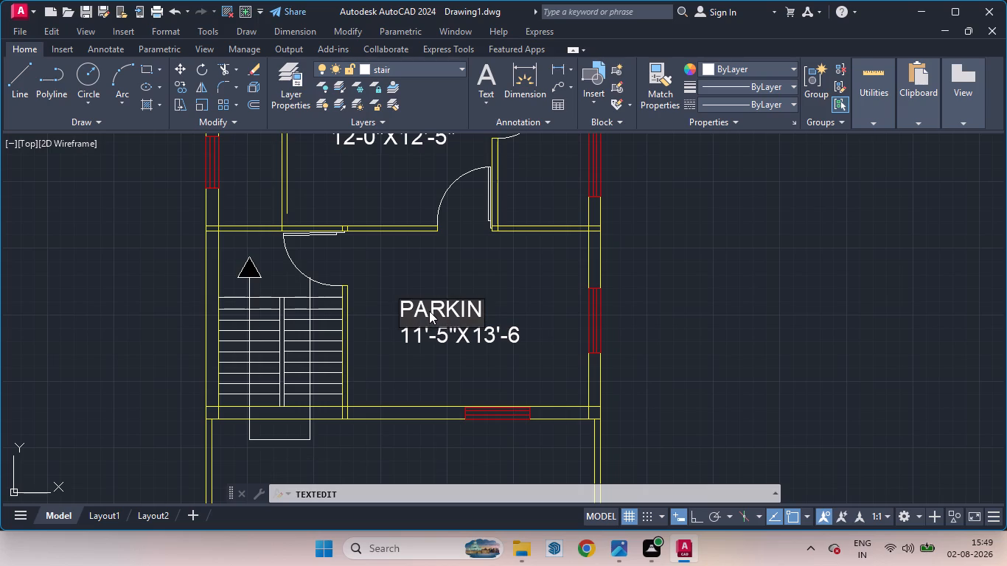
key(g)
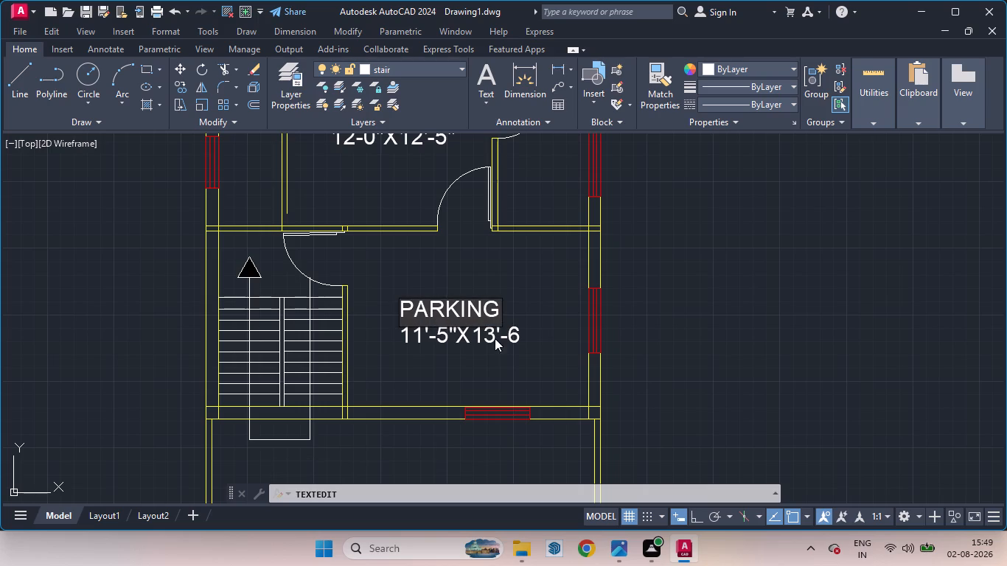
click(475, 335)
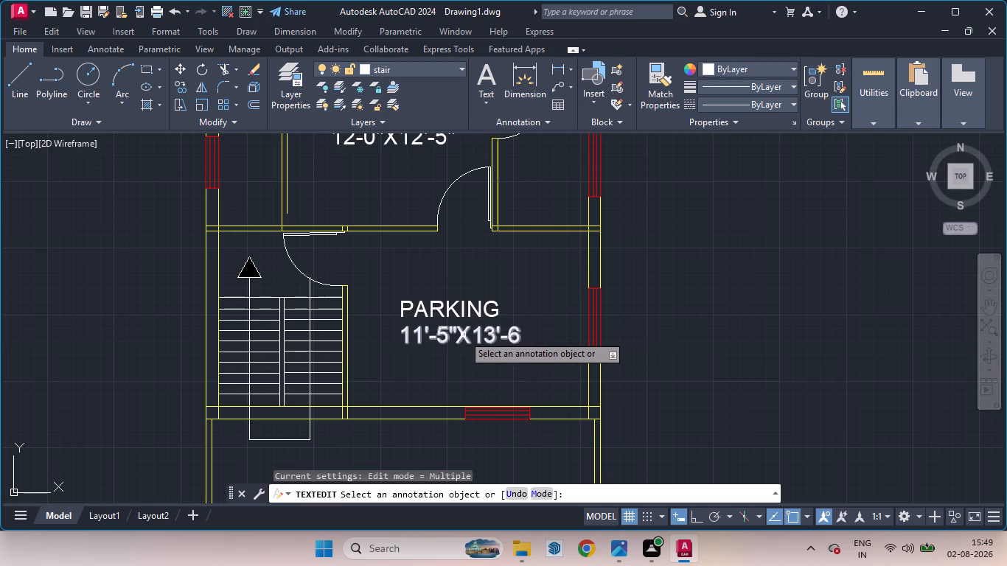
Replace the size line under the PARKING label with 15'-10"X11'-0".
click(463, 335)
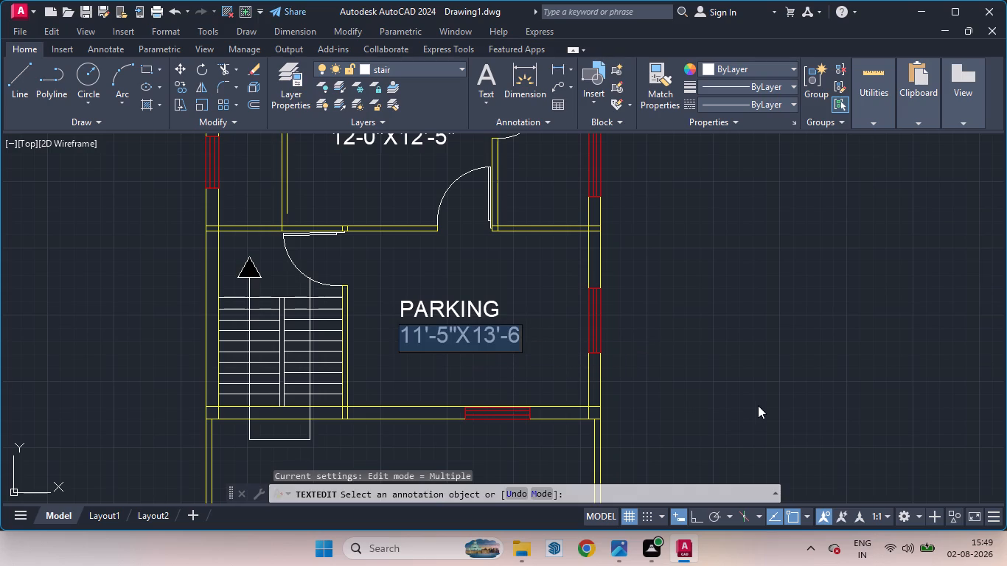
key(1)
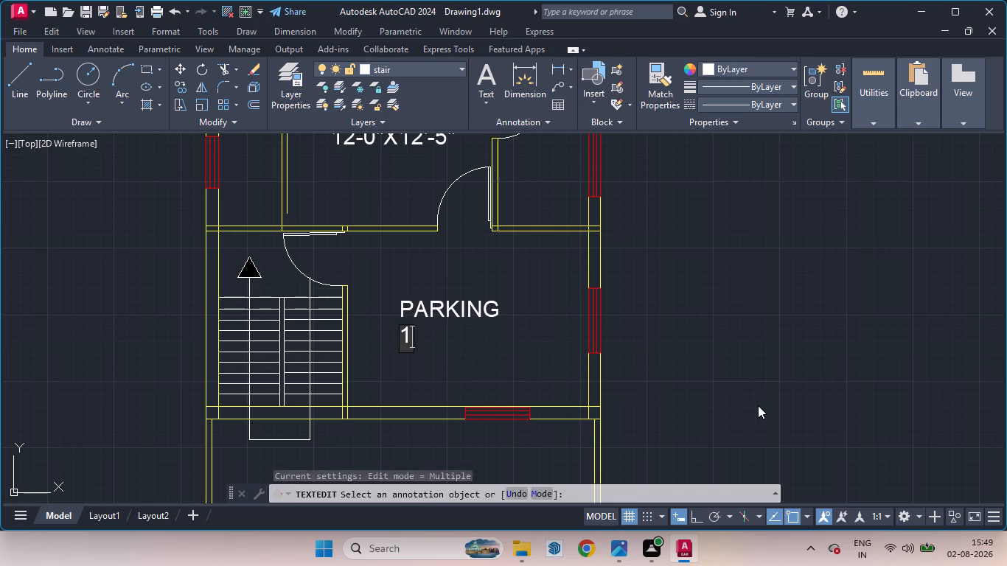
key(5)
text('-)
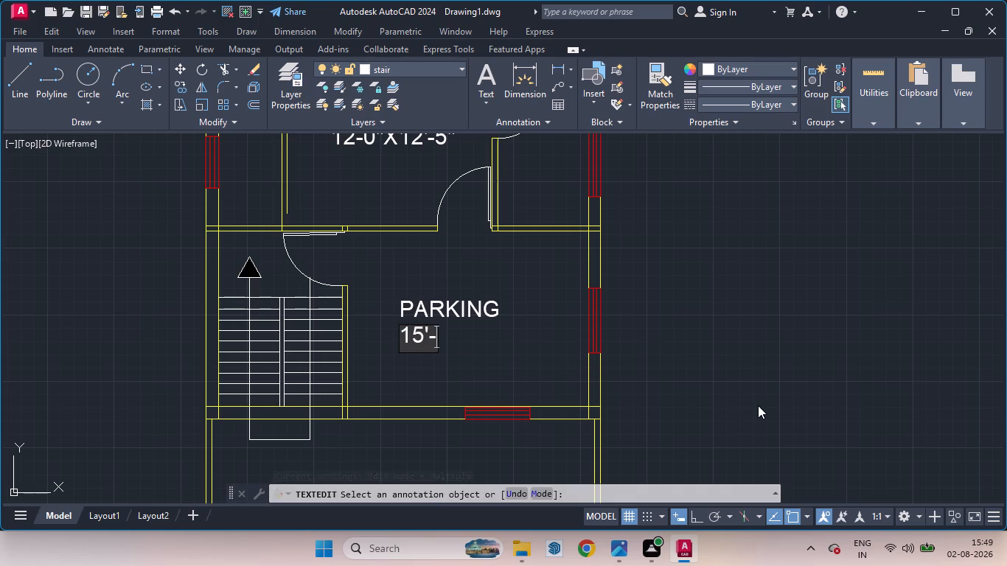
text(10")
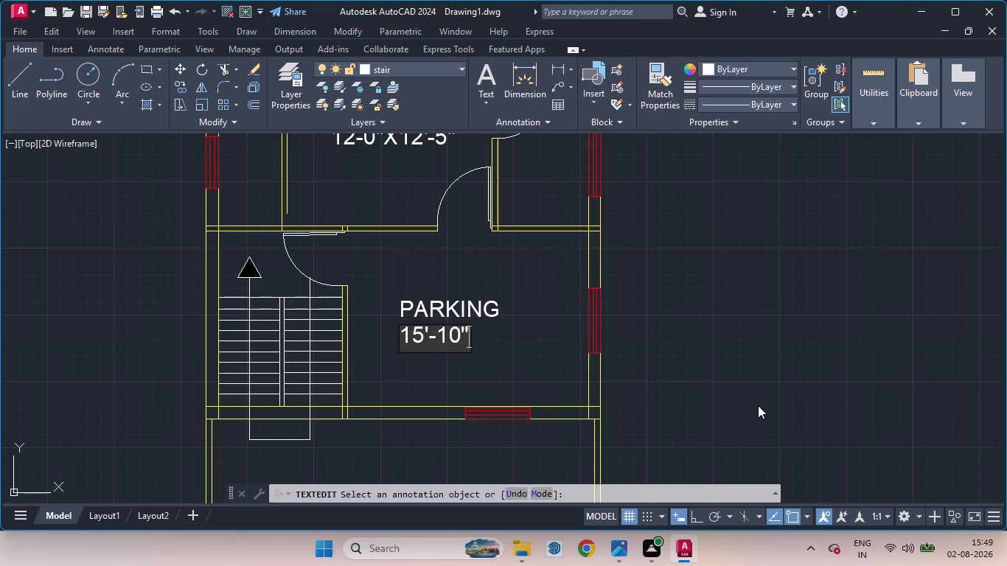
key(x)
text(11)
key(apostrophe)
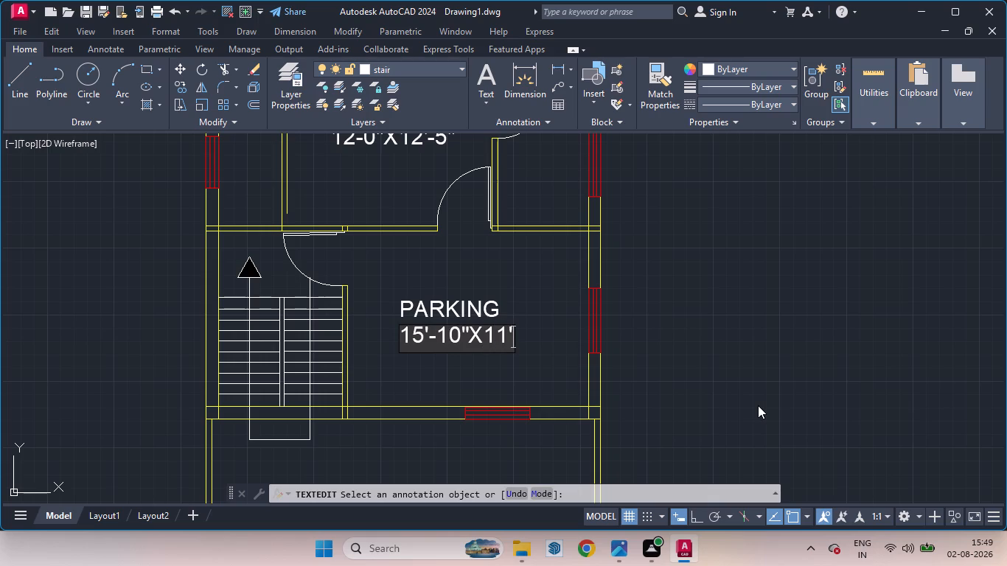
text(-0")
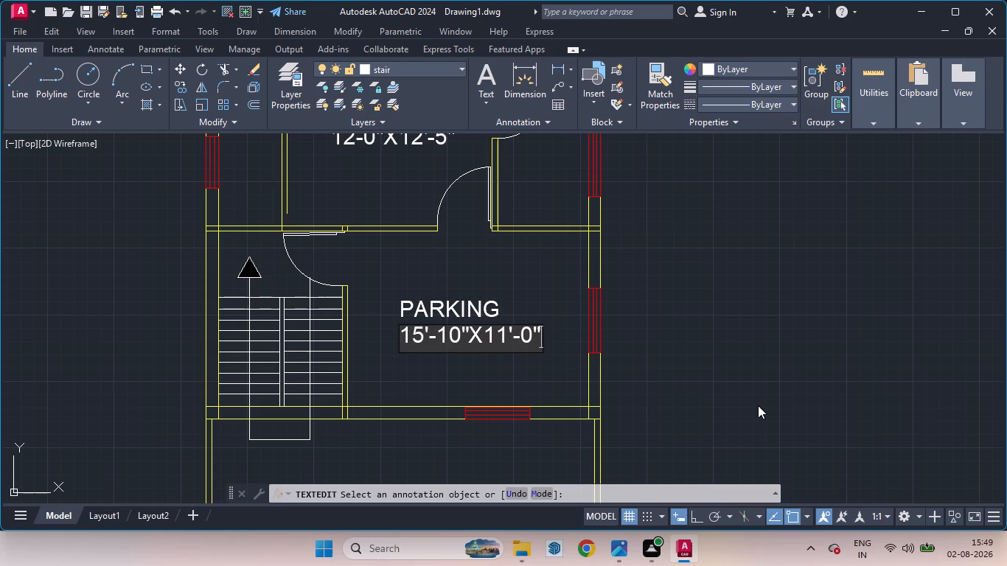
click(655, 338)
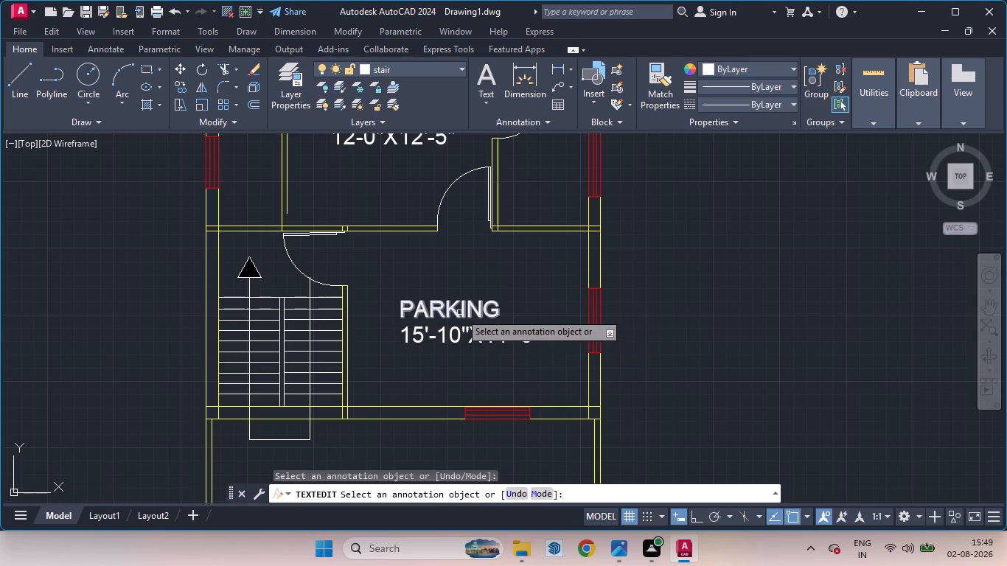
key(space)
Move the PARKING text slightly east so it sits centred above its size line.
click(454, 305)
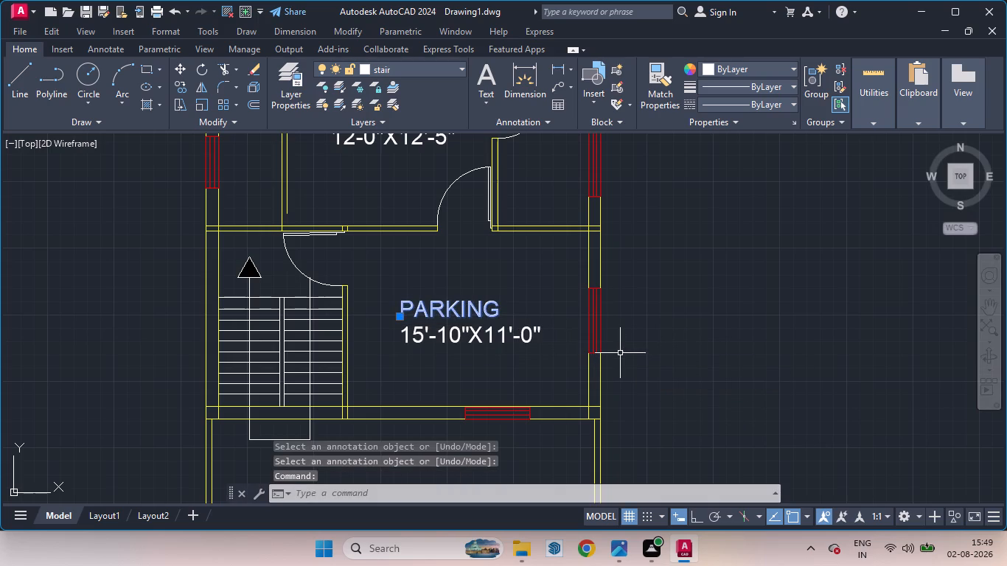
click(656, 367)
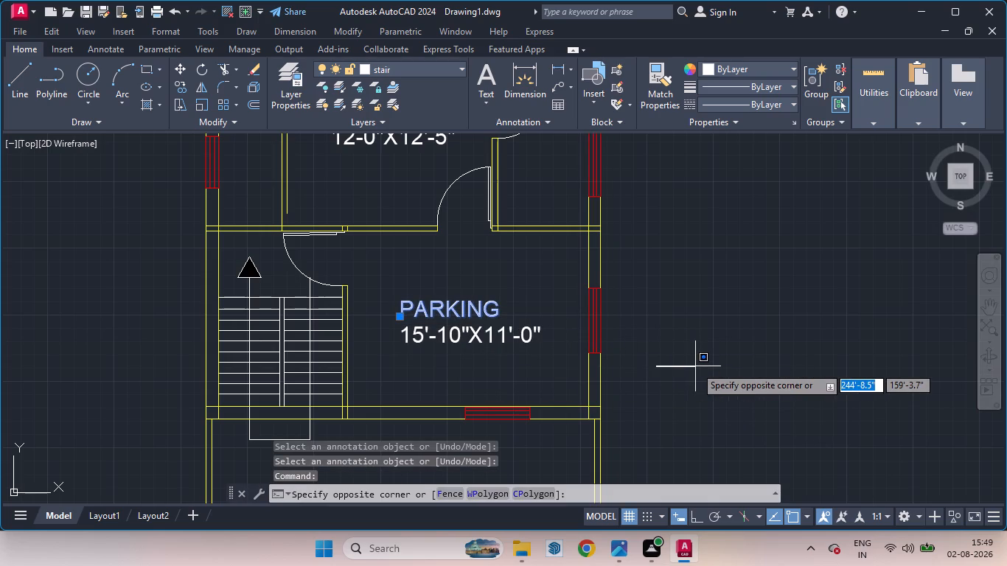
key(Escape)
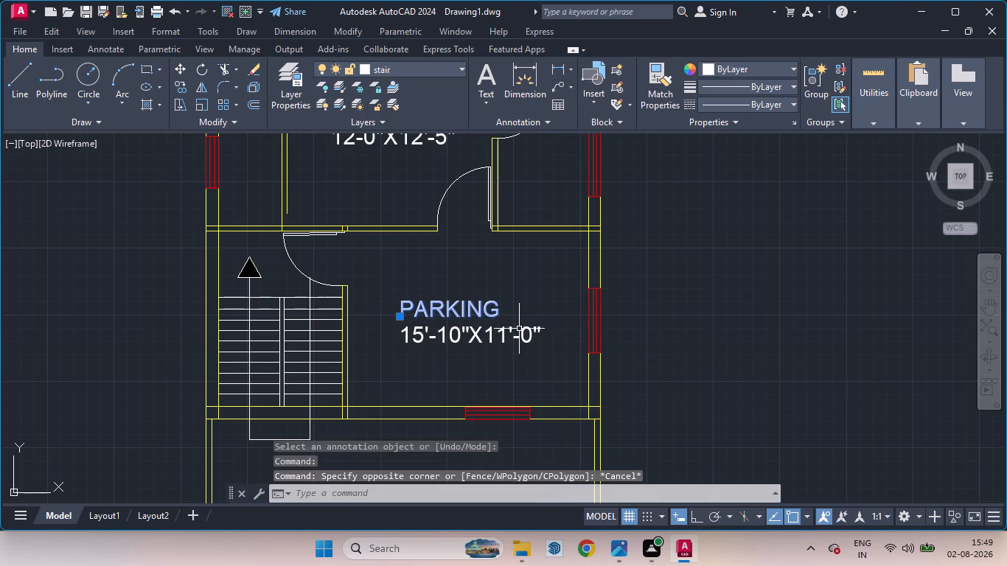
key(m)
key(Return)
click(445, 309)
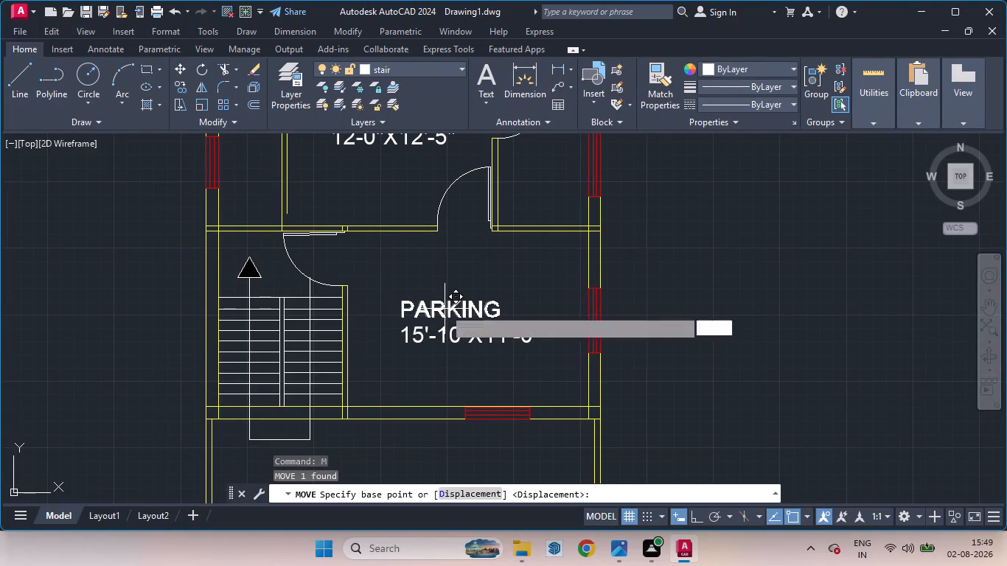
click(460, 308)
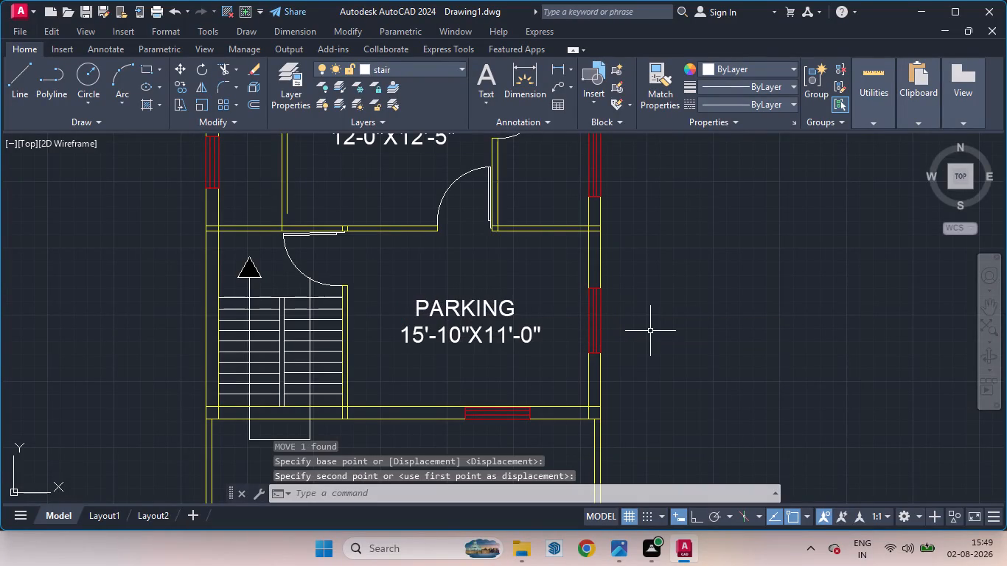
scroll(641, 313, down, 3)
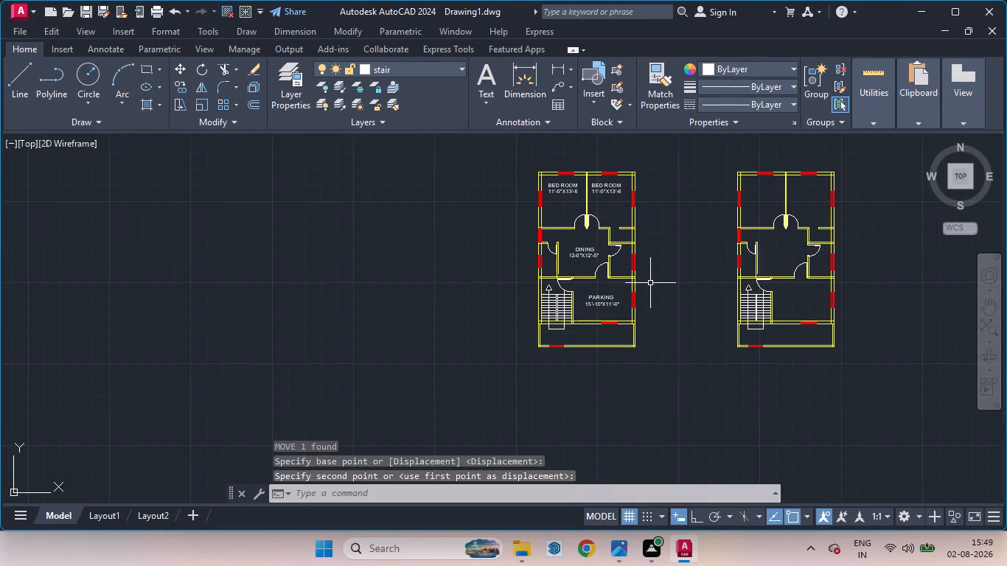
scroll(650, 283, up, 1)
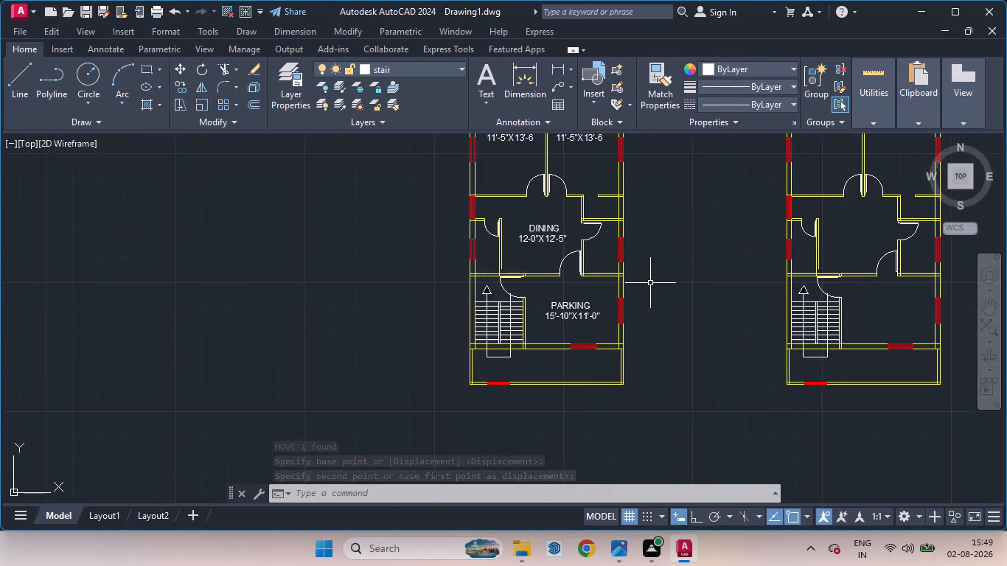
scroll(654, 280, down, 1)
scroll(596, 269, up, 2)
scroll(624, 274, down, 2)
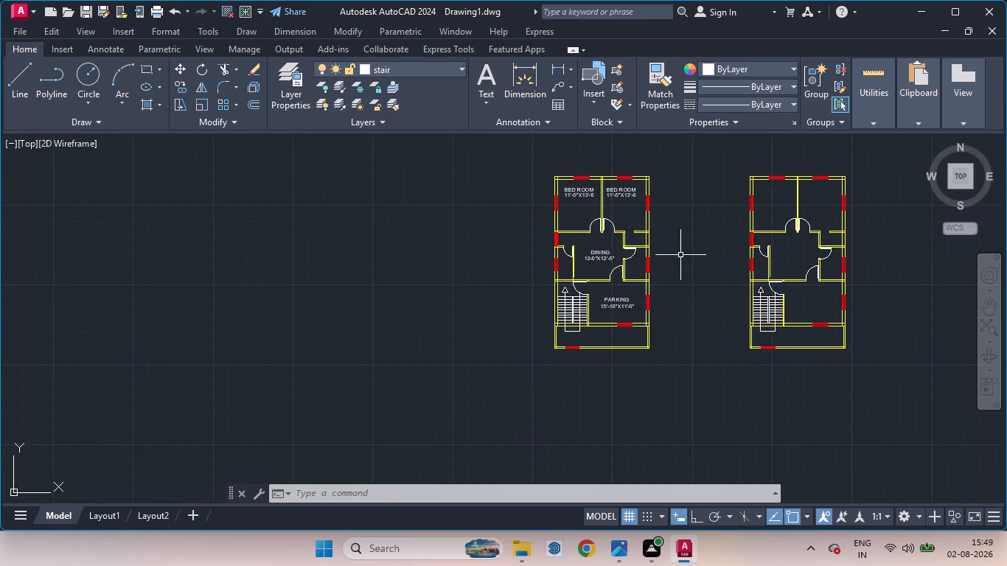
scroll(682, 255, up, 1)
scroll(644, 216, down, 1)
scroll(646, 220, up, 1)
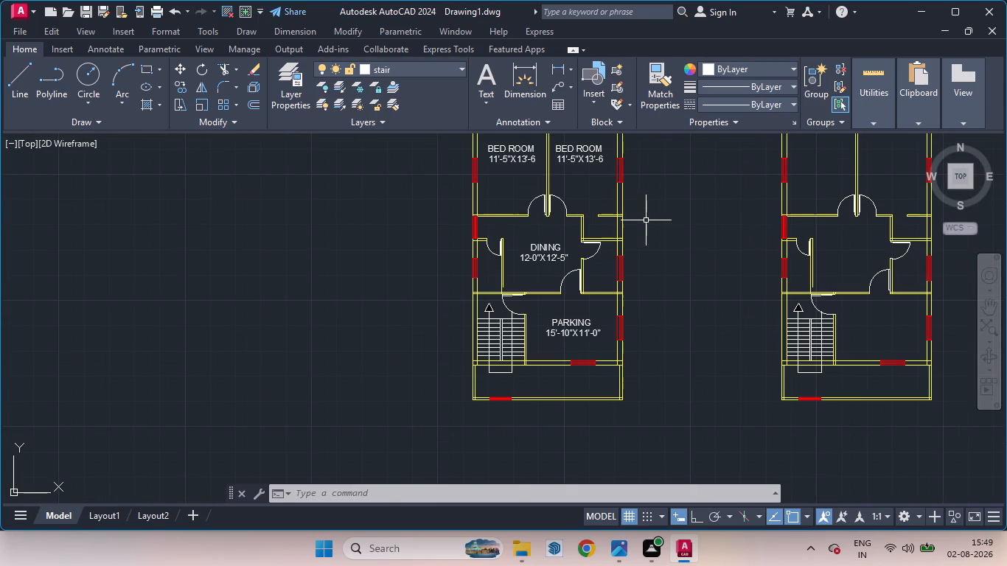
Add single-line text of height 8 and rotation 0 reading TOILET over BATH in the small room west of DINING.
text(DT)
key(Return)
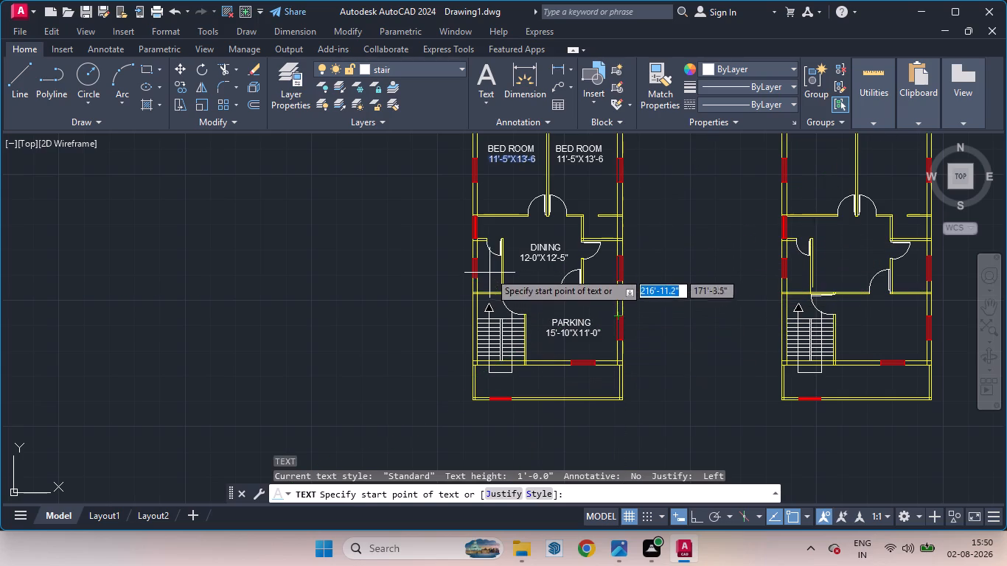
scroll(488, 269, up, 2)
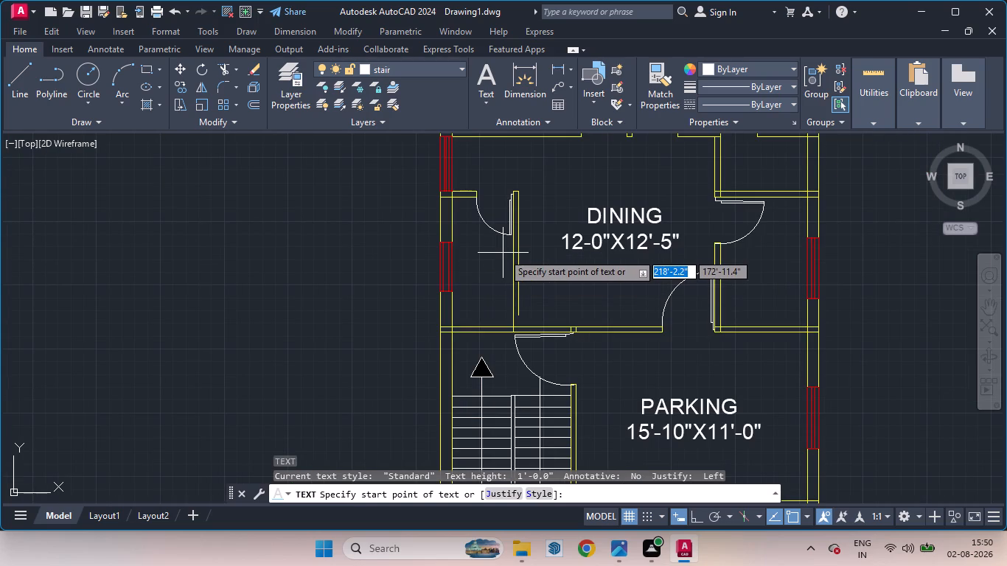
scroll(500, 255, up, 1)
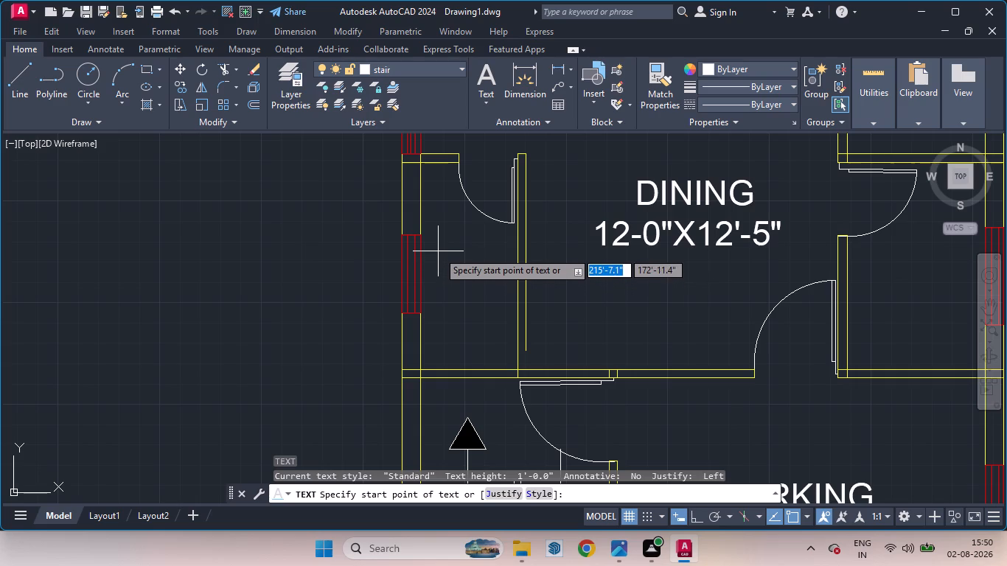
click(431, 247)
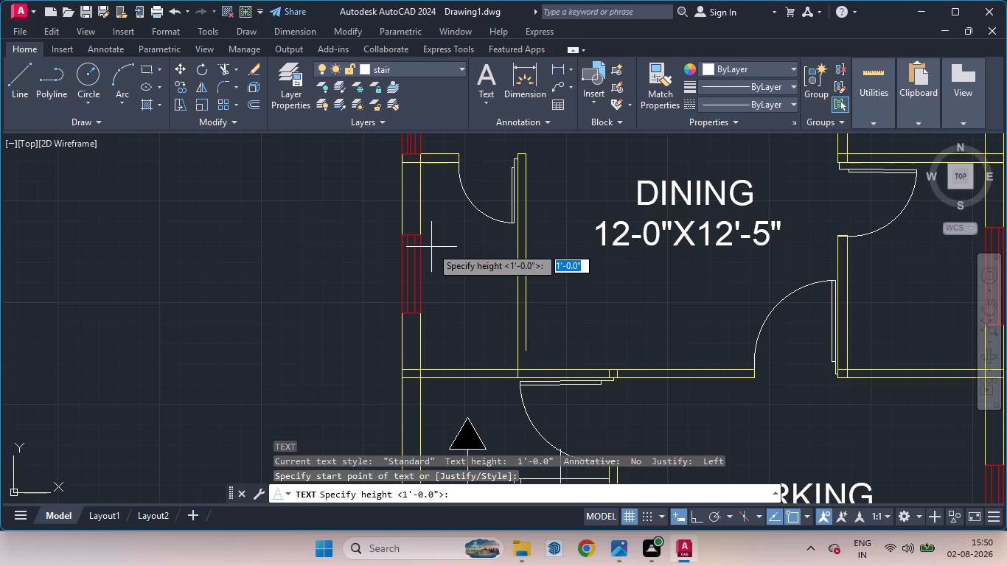
key(8)
key(Return)
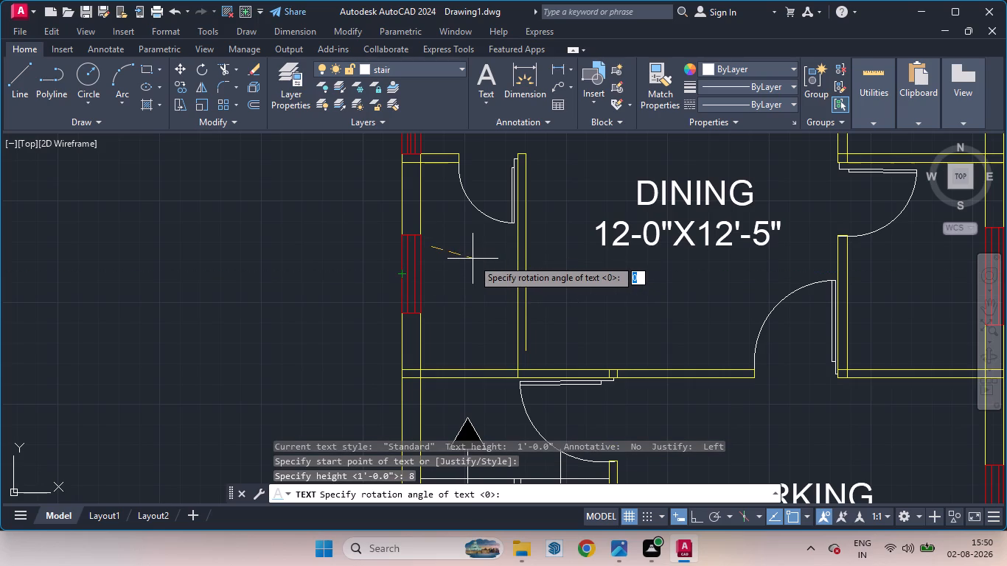
key(Return)
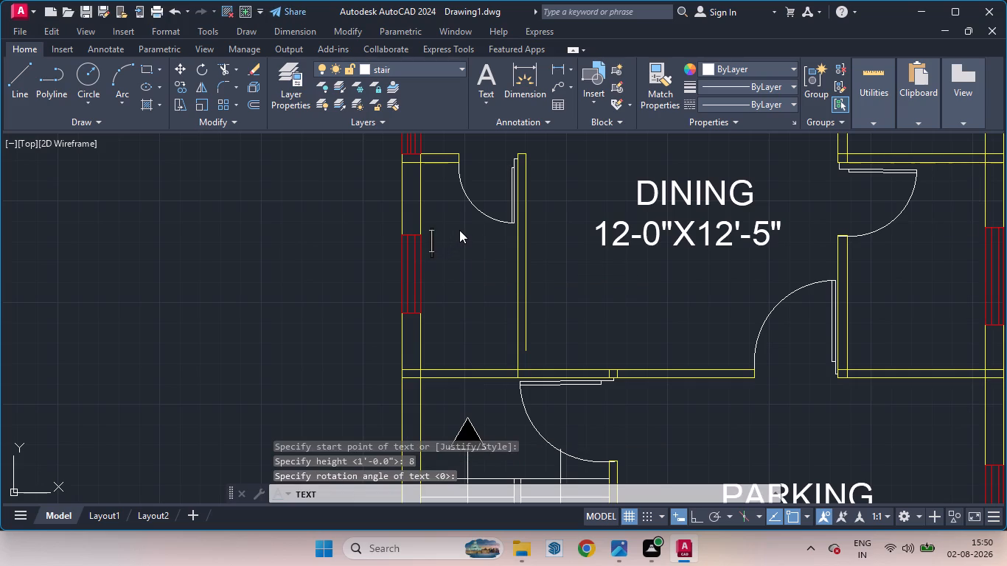
text(TOI)
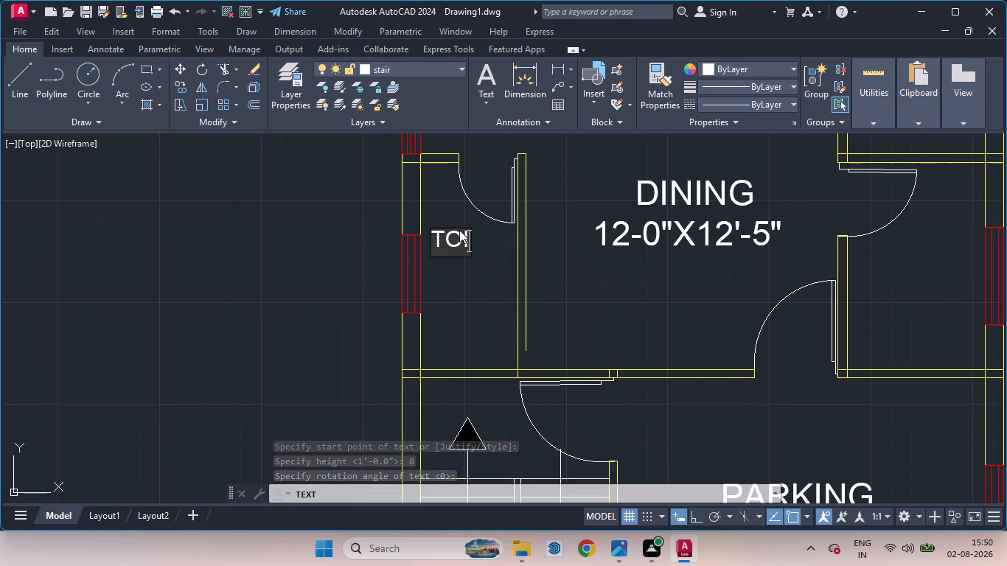
text(LET)
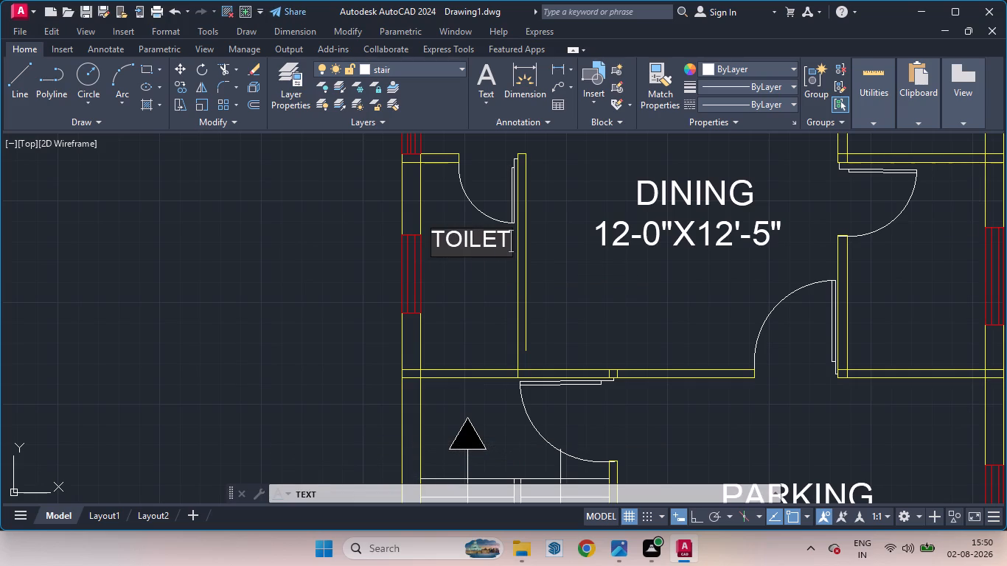
key(Return)
text(BATH)
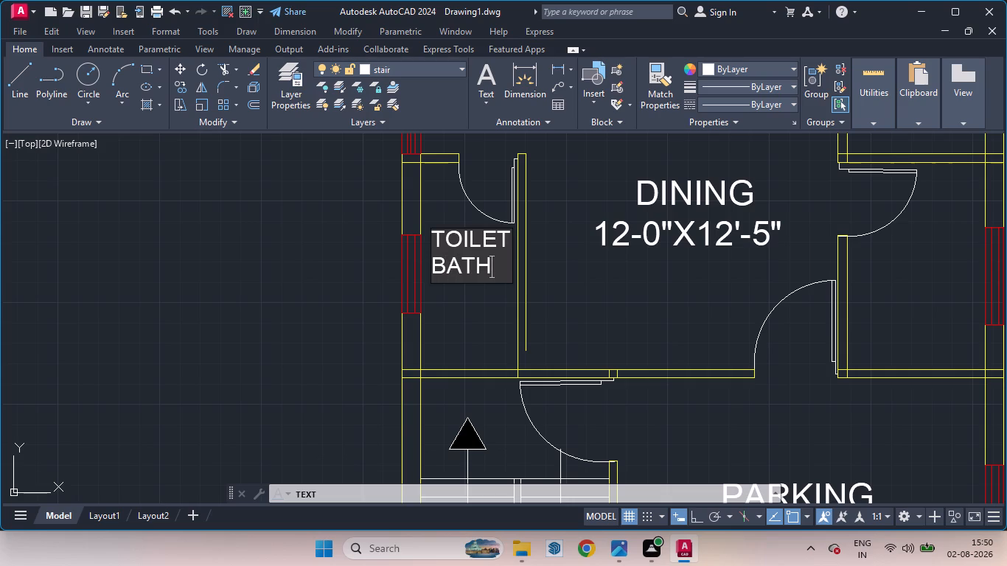
click(349, 275)
click(450, 261)
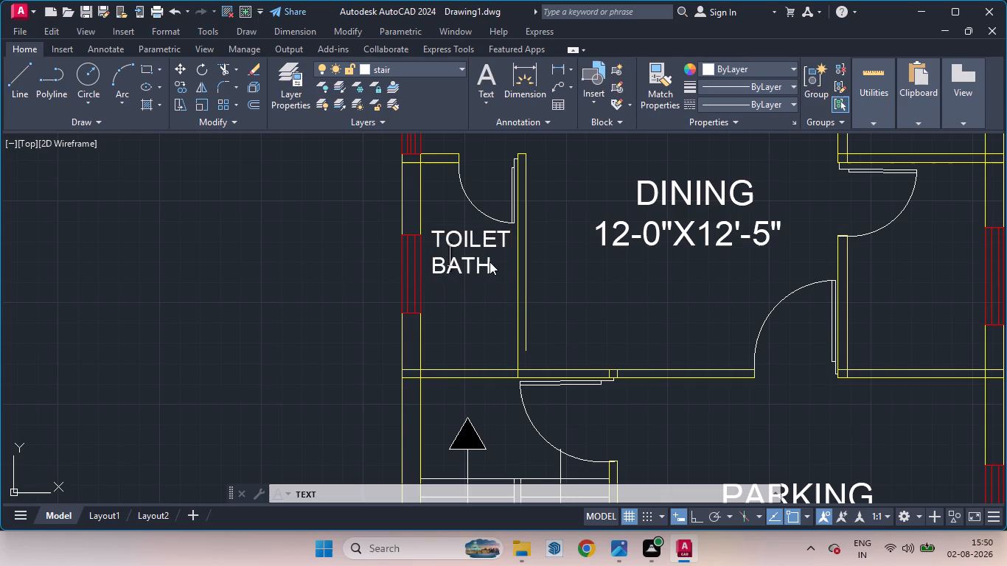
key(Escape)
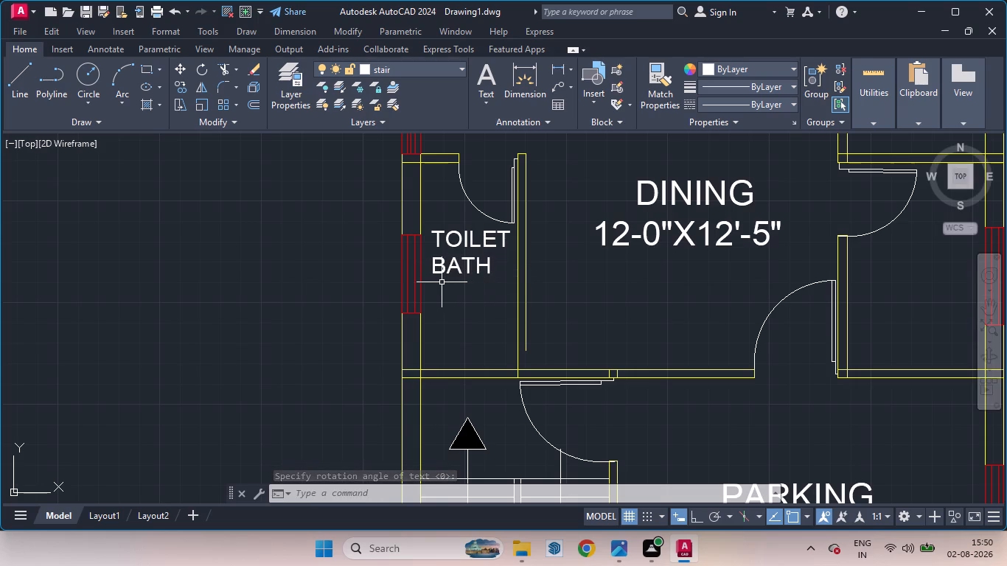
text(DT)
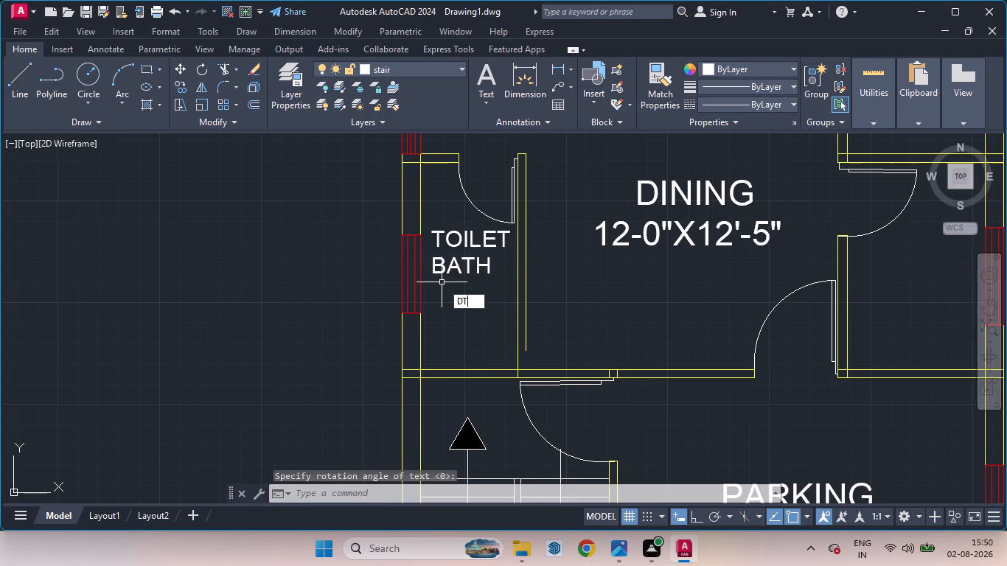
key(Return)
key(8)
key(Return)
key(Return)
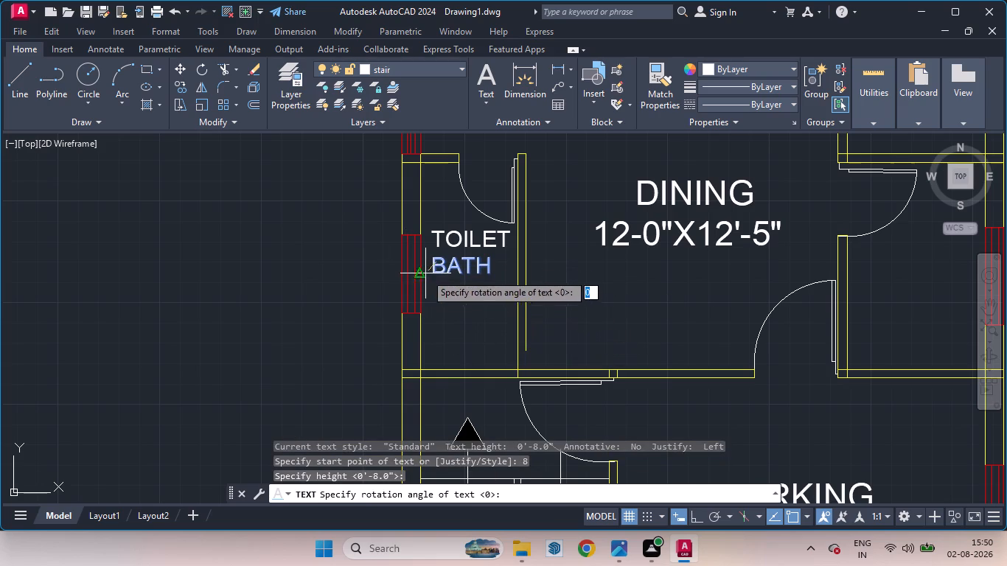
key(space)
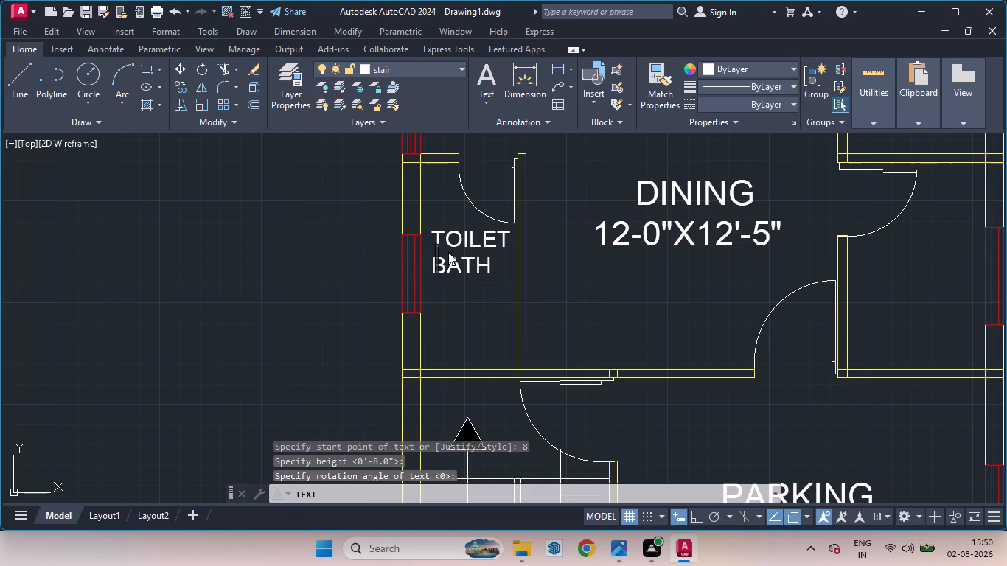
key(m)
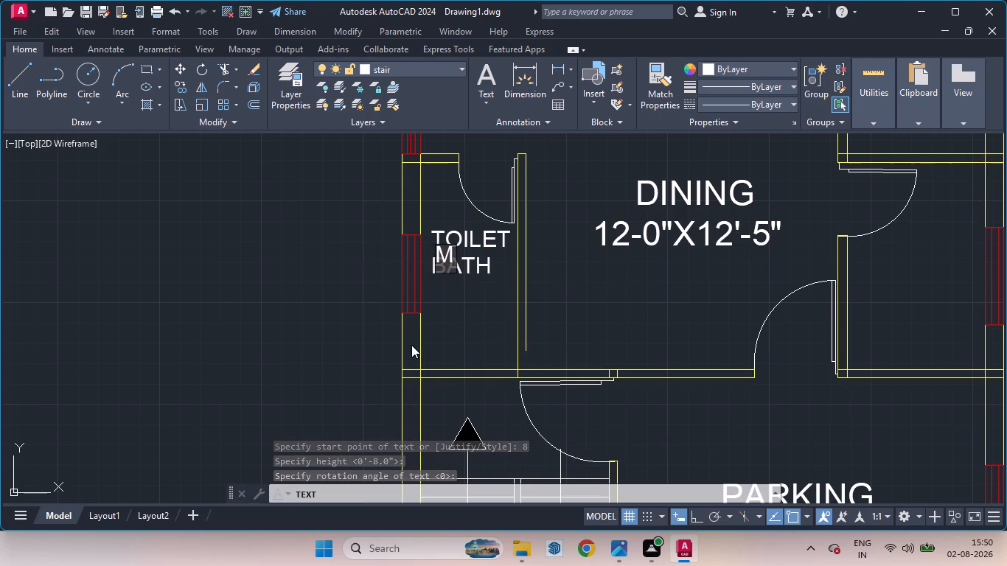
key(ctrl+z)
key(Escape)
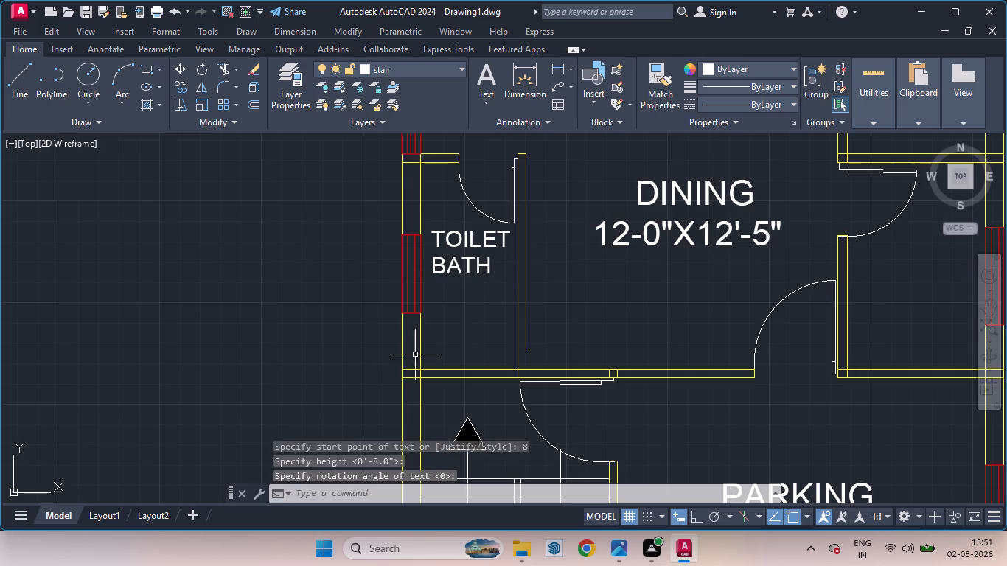
Add single-line text of height 8 and rotation 0 reading 4'-0"X8'-6" below BATH in the small room west of DINING.
click(438, 287)
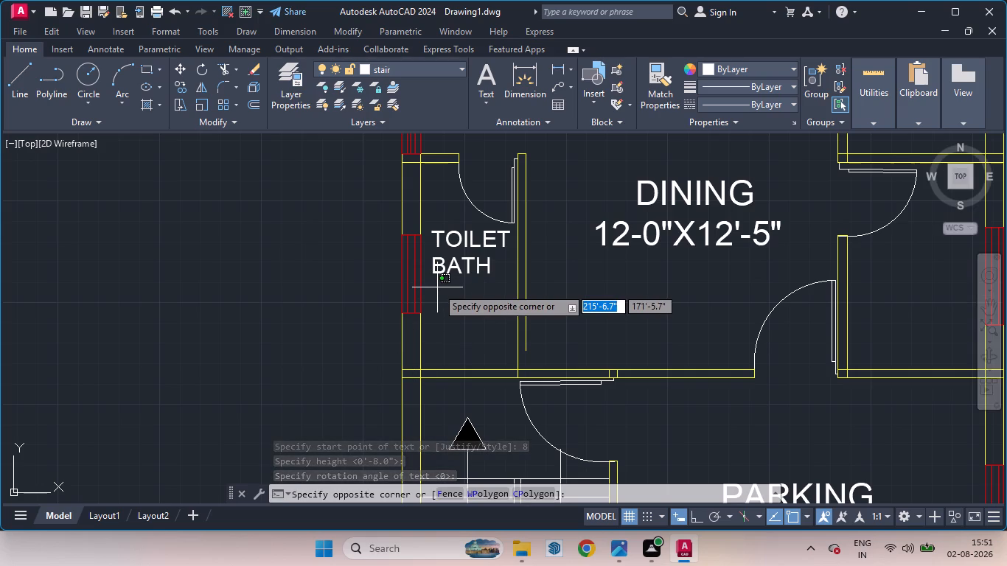
text(DT)
key(Return)
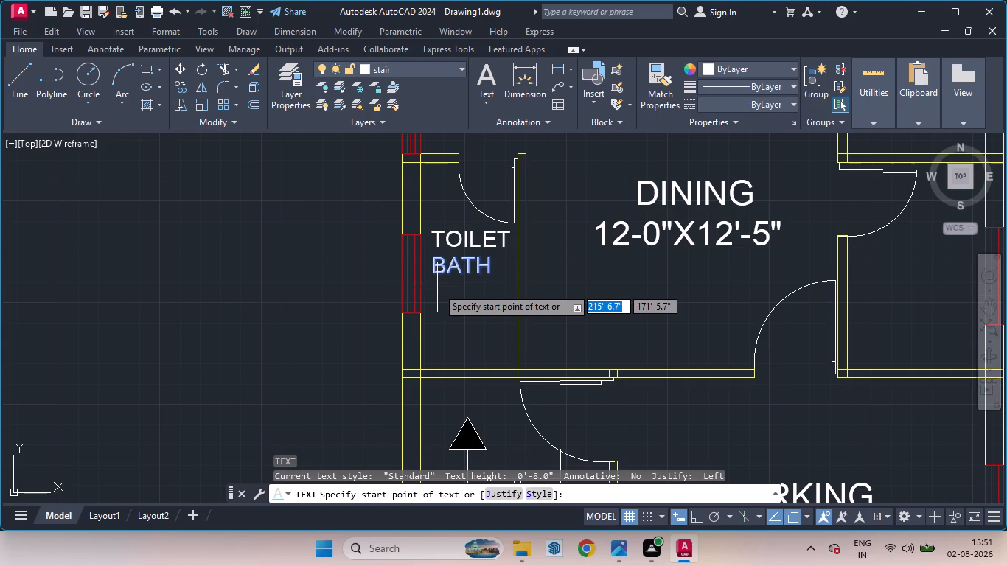
key(7)
key(Return)
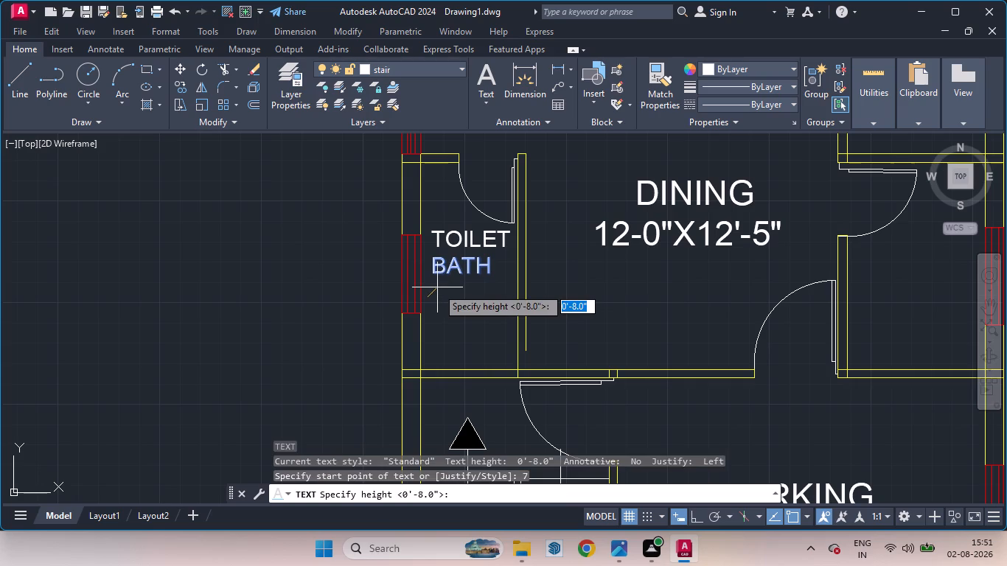
key(Return)
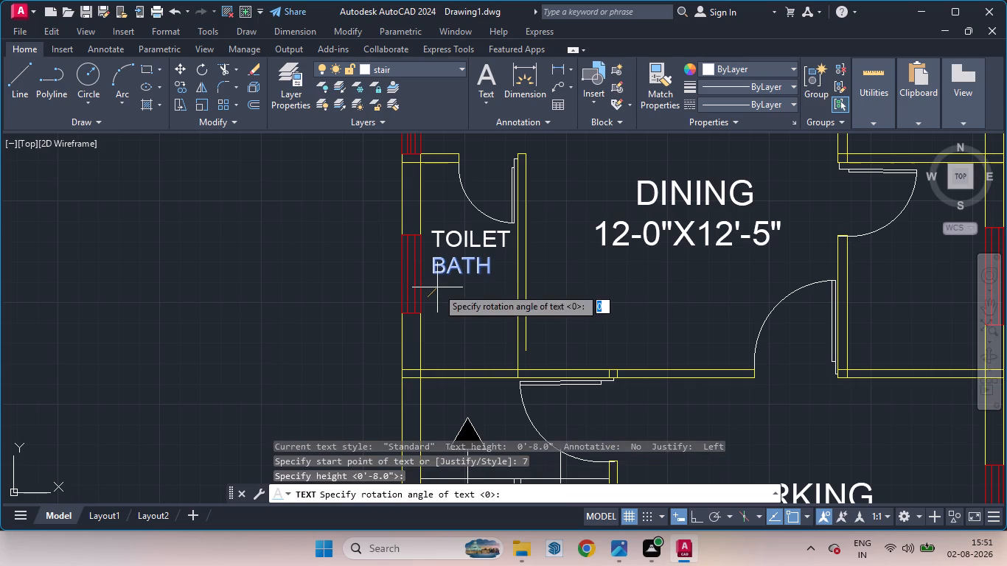
key(Return)
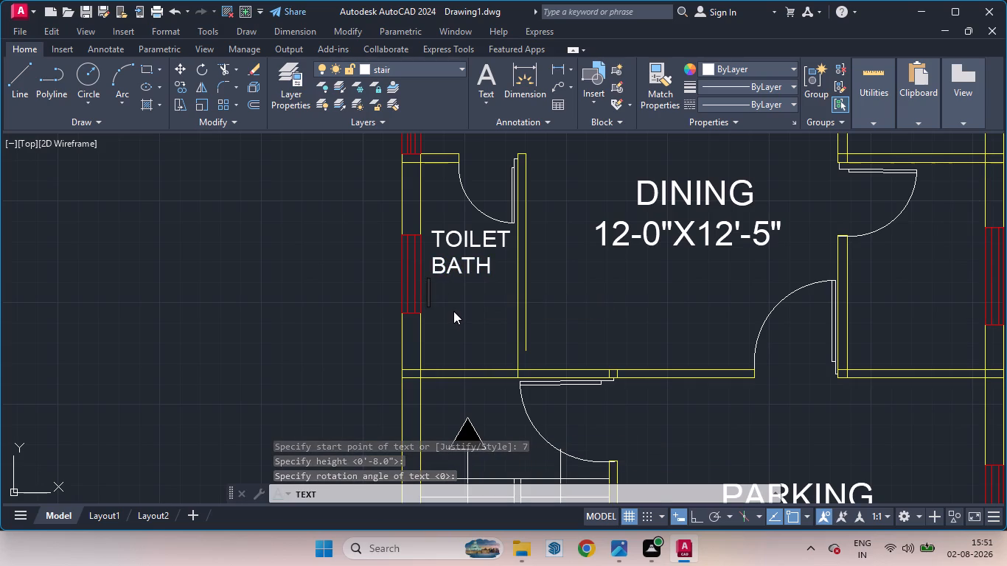
text(4')
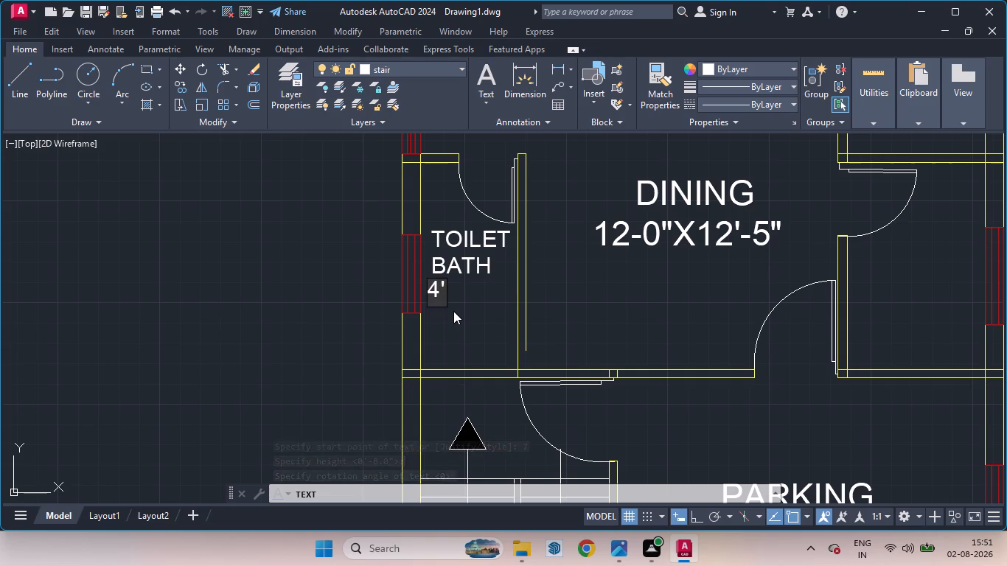
text(-0")
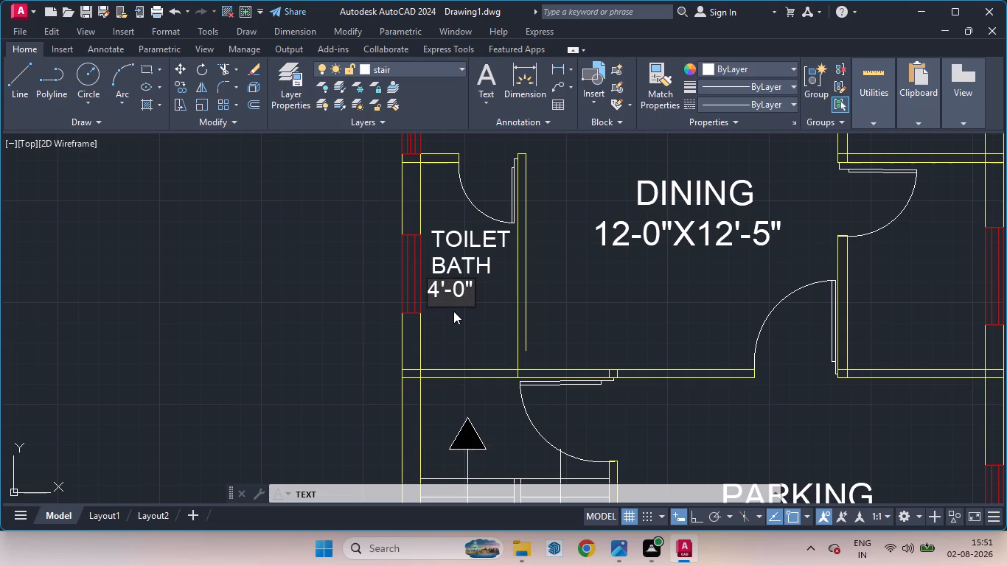
key(x)
text(8'-6")
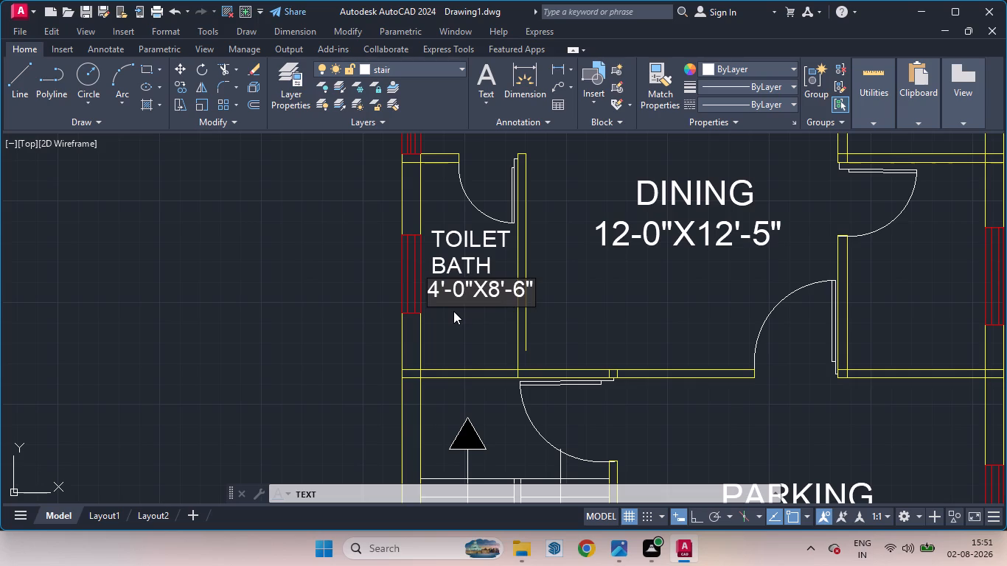
key(Return)
key(space)
key(Escape)
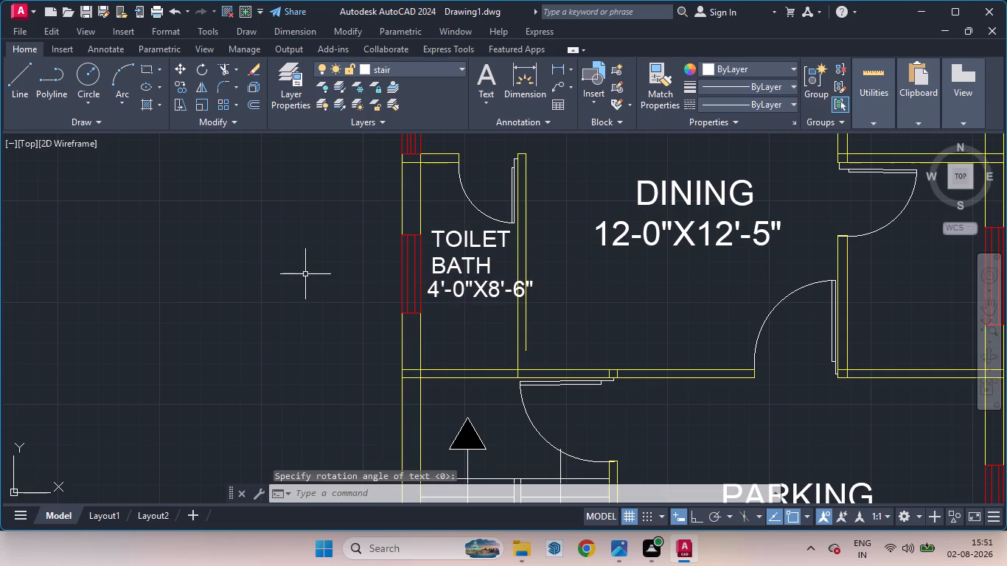
Move the 4'-0"X8'-6" text slightly southwest, leaving a wider gap below BATH.
click(462, 294)
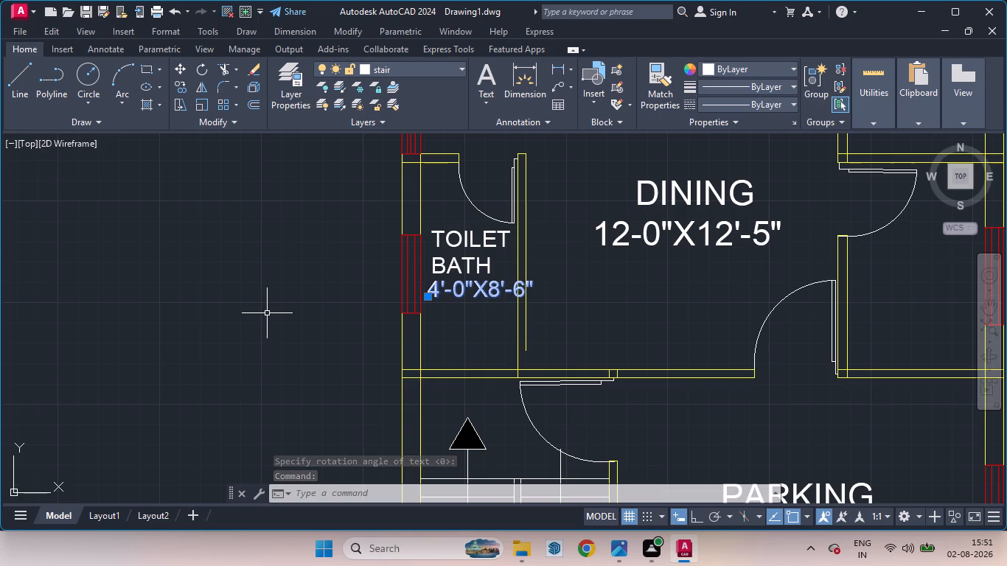
key(m)
key(Return)
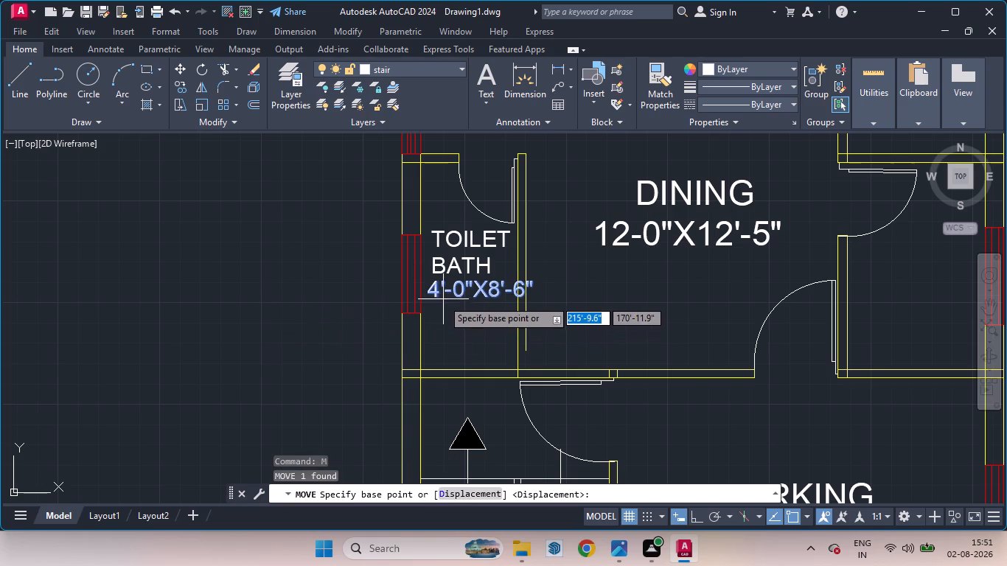
click(436, 297)
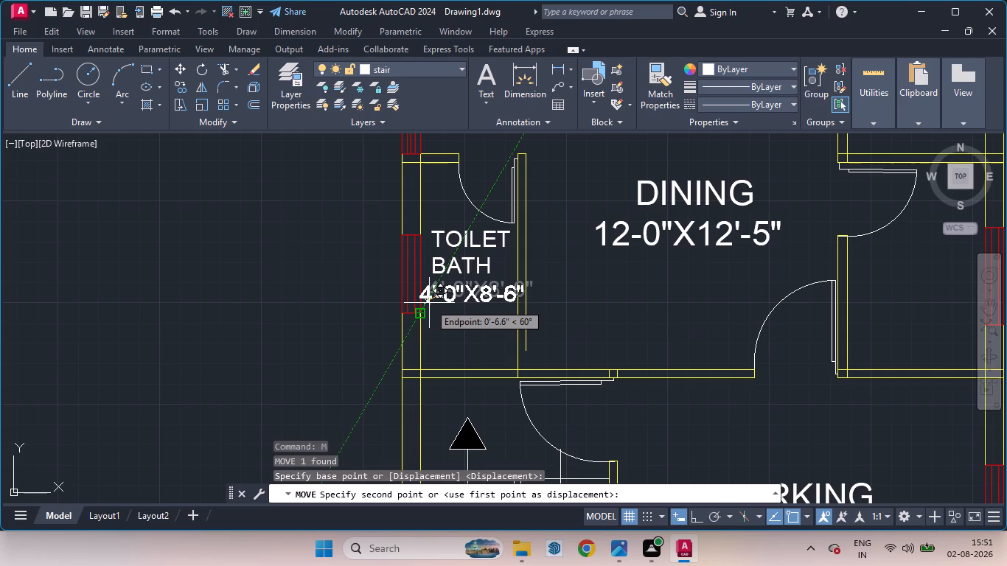
click(429, 303)
Scale the 4'-0"X8'-6" text down by a factor of about 0.7 from its lower-left end so it fits between the room's walls.
key(s)
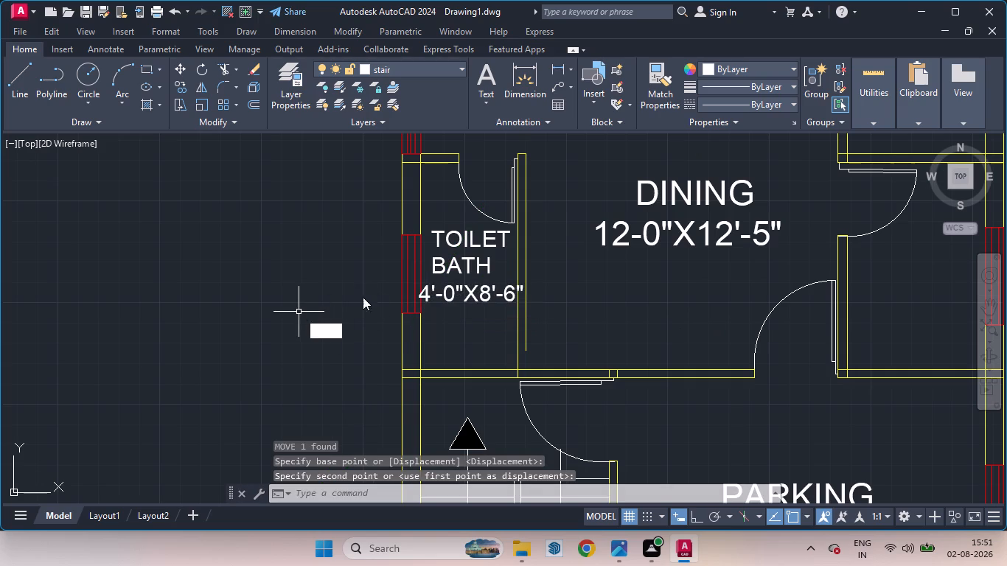
key(BackSpace)
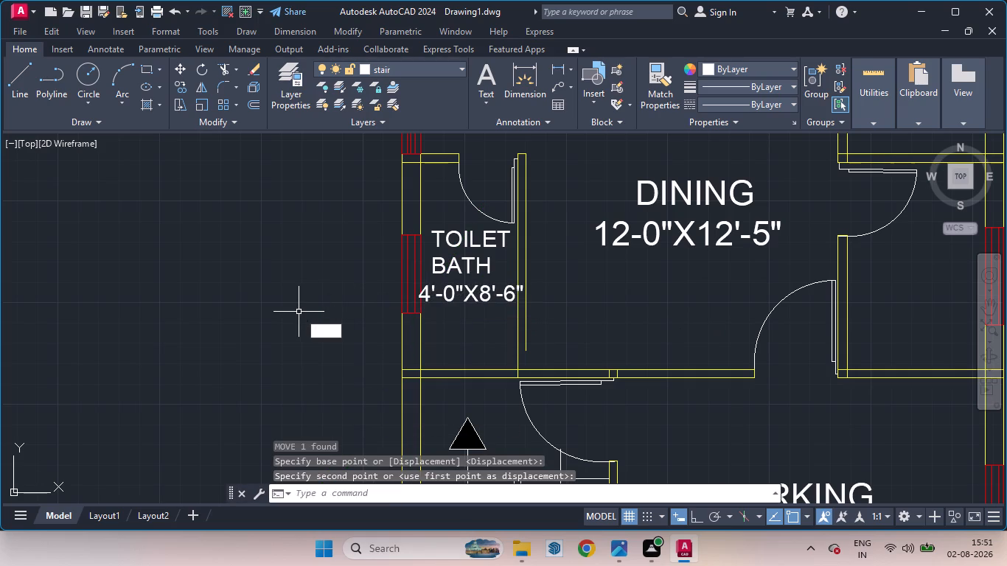
key(Escape)
click(459, 291)
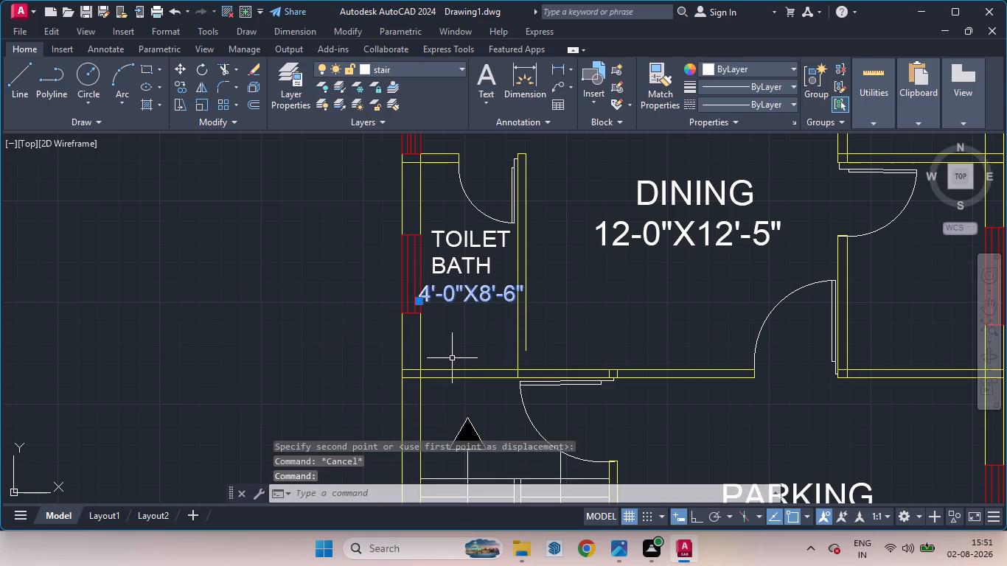
text(SC)
key(Return)
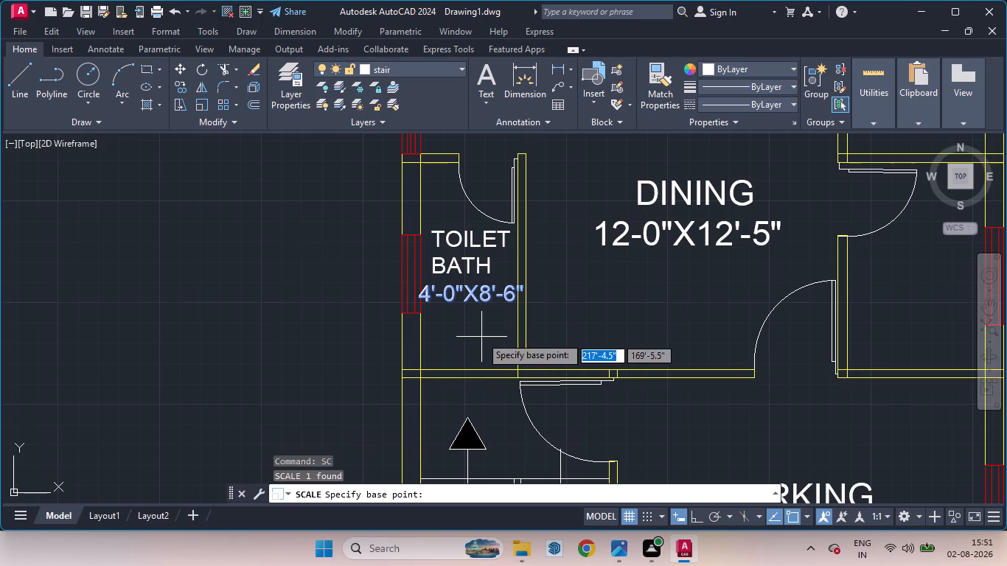
click(428, 302)
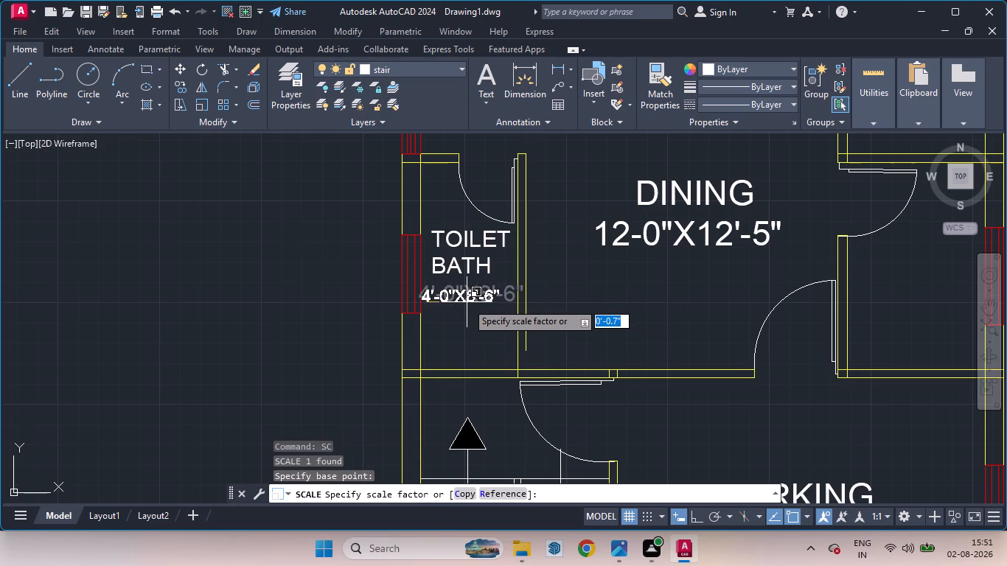
click(467, 302)
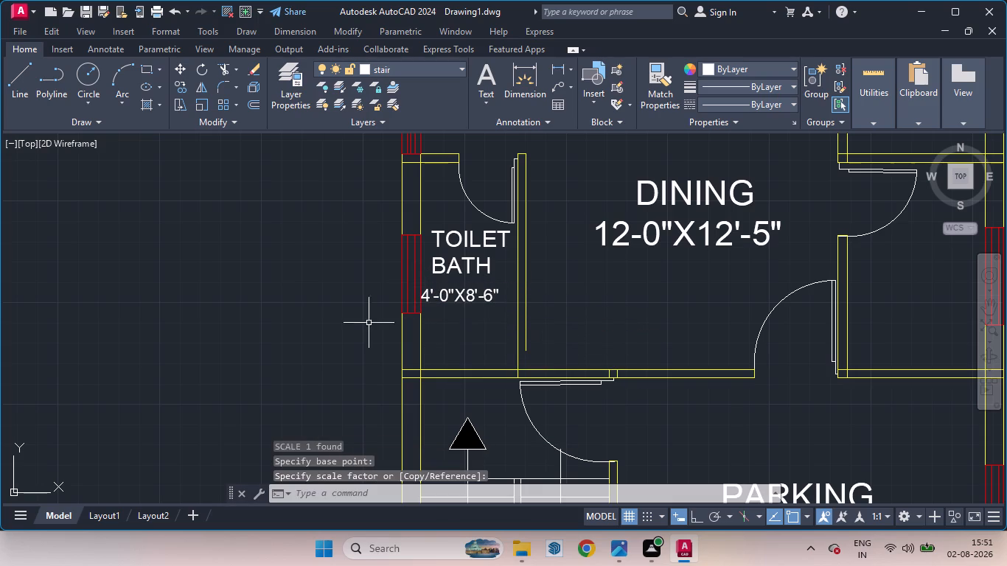
Move the 4'-0"X8'-6" text about 3.6 inches east, clear of the window wall and under BATH.
click(465, 298)
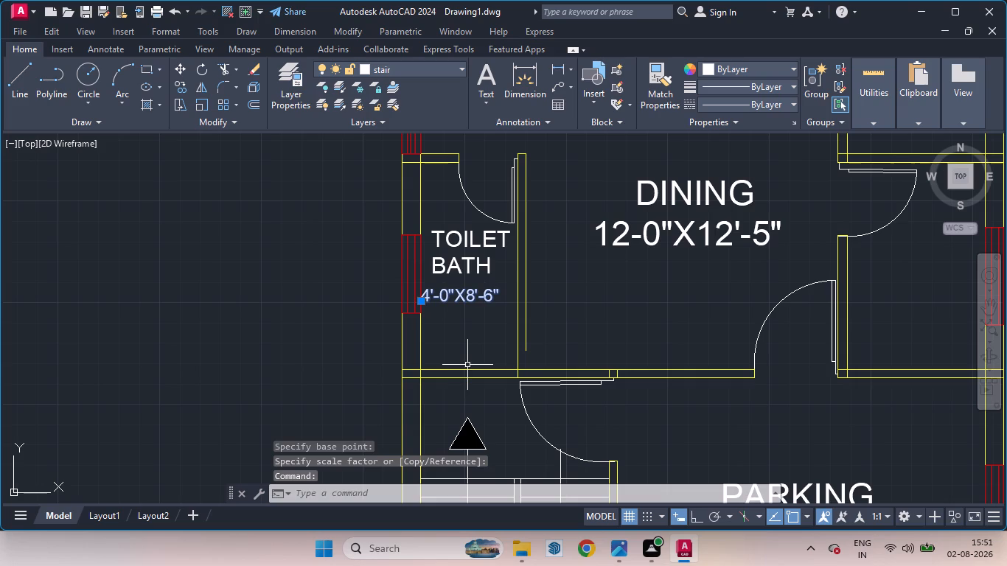
key(m)
key(Return)
click(437, 301)
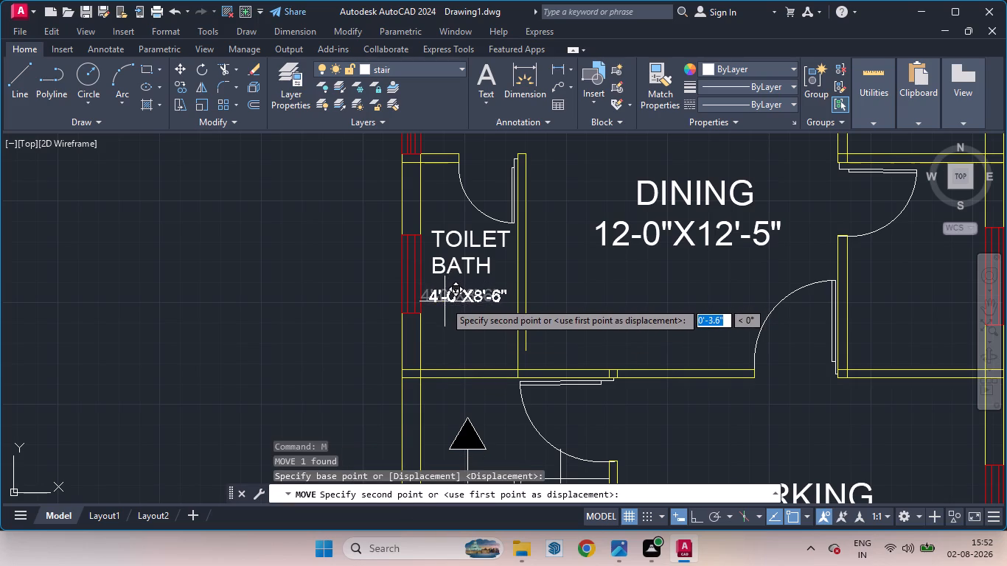
click(445, 301)
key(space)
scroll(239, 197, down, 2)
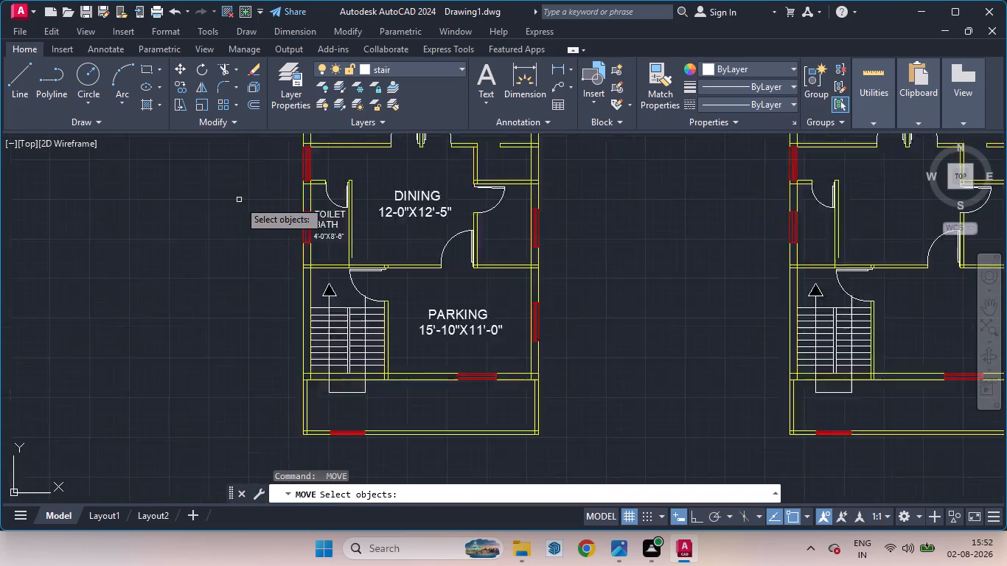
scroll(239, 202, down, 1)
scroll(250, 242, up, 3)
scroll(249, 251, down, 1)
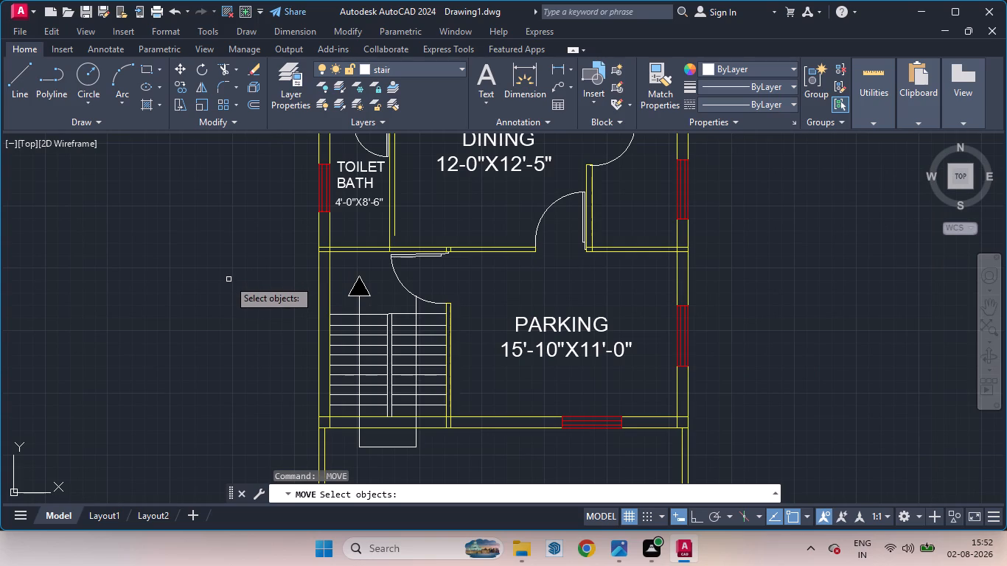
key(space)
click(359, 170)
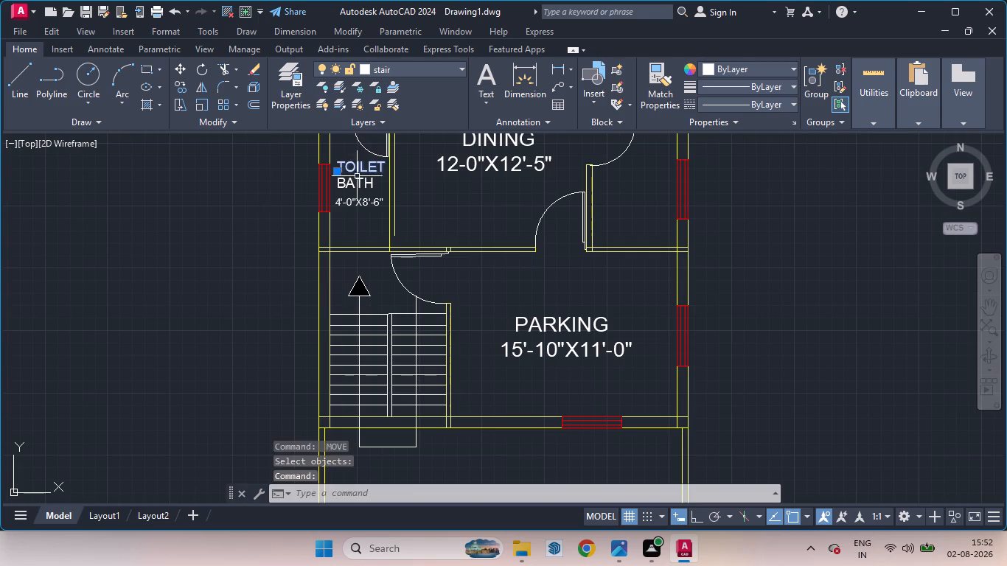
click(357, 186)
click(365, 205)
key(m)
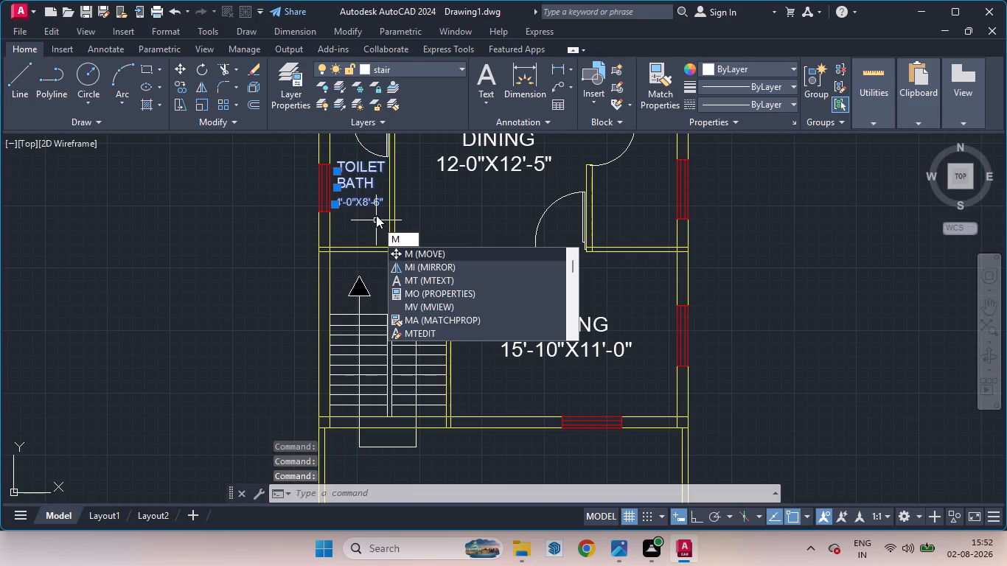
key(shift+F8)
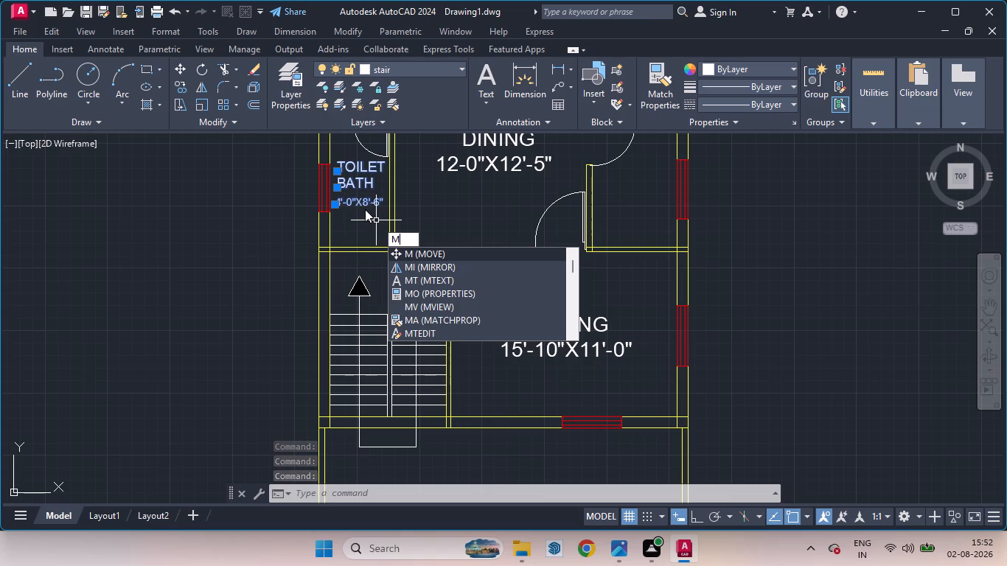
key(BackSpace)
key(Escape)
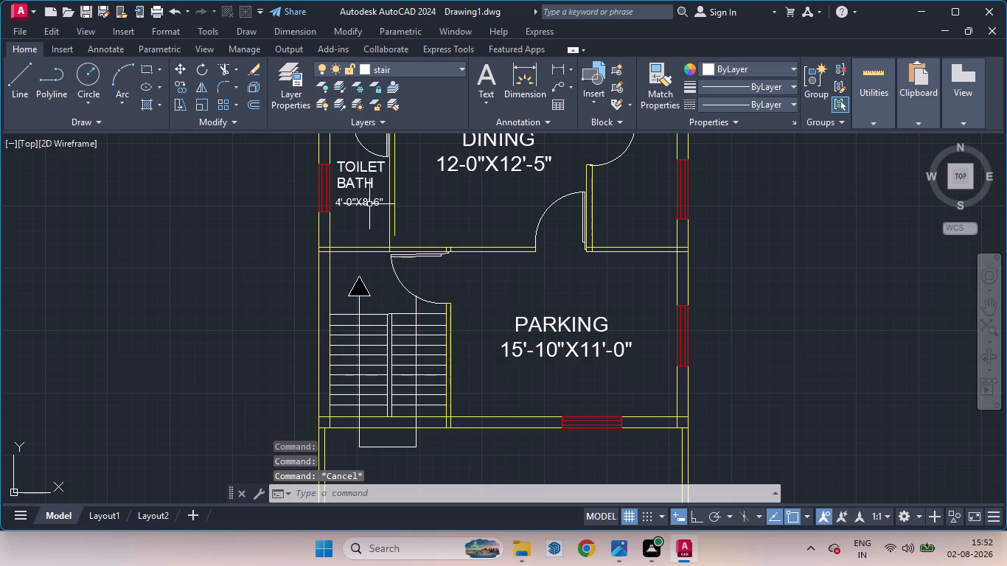
Move the TOILET, BATH and 4'-0"X8'-6" texts about 18'-6" east, into the small room east of DINING.
click(369, 204)
click(365, 192)
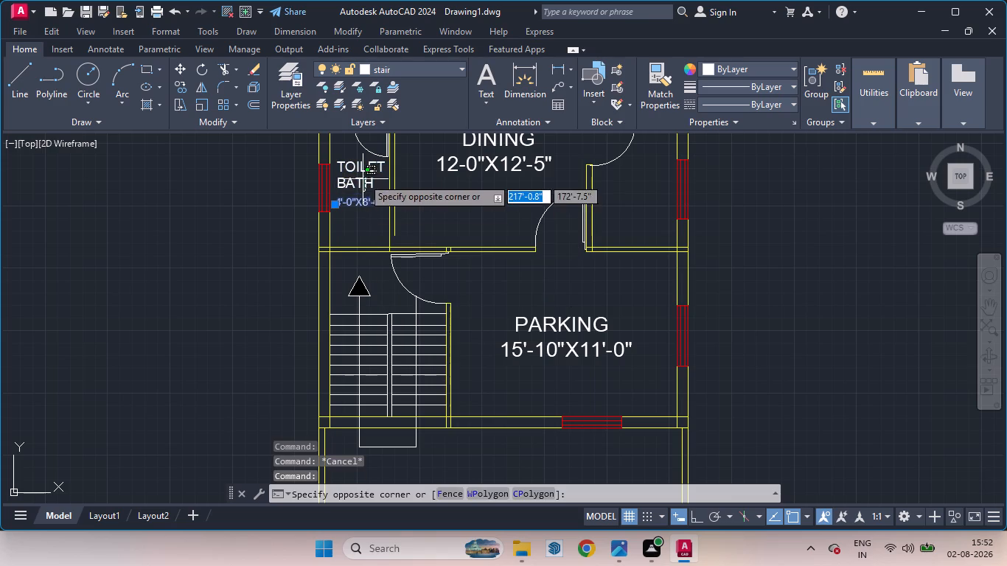
click(358, 168)
key(m)
key(Return)
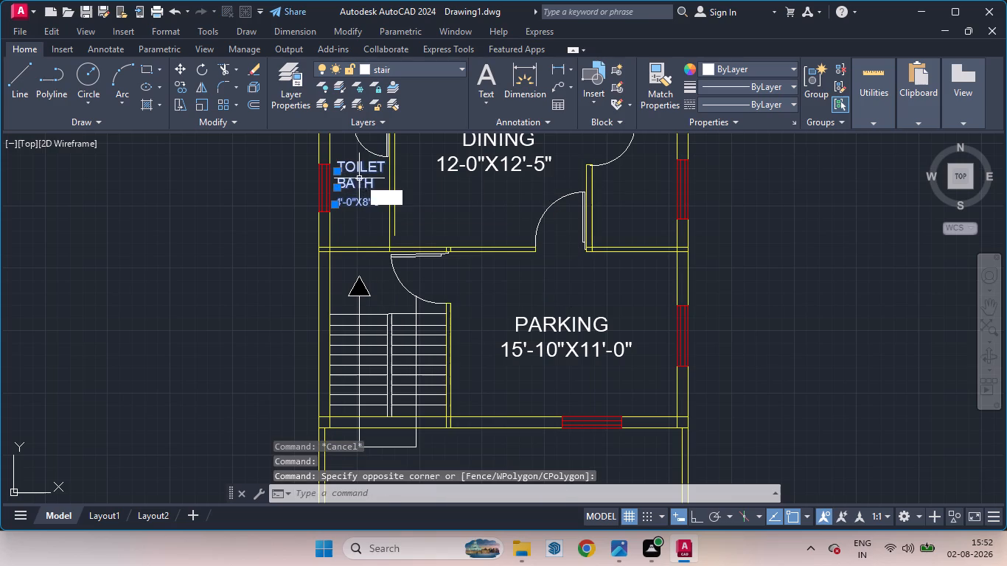
click(381, 199)
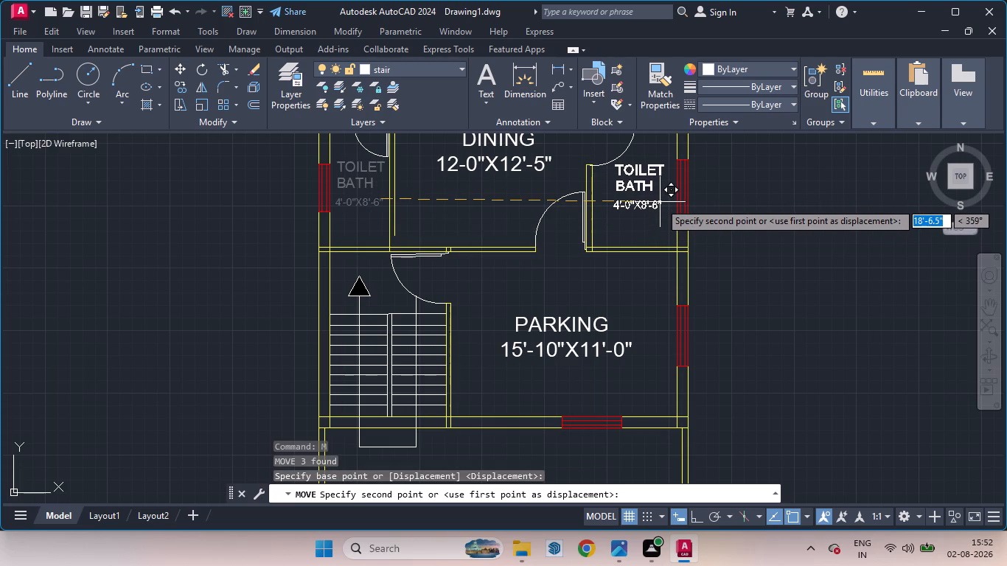
click(661, 201)
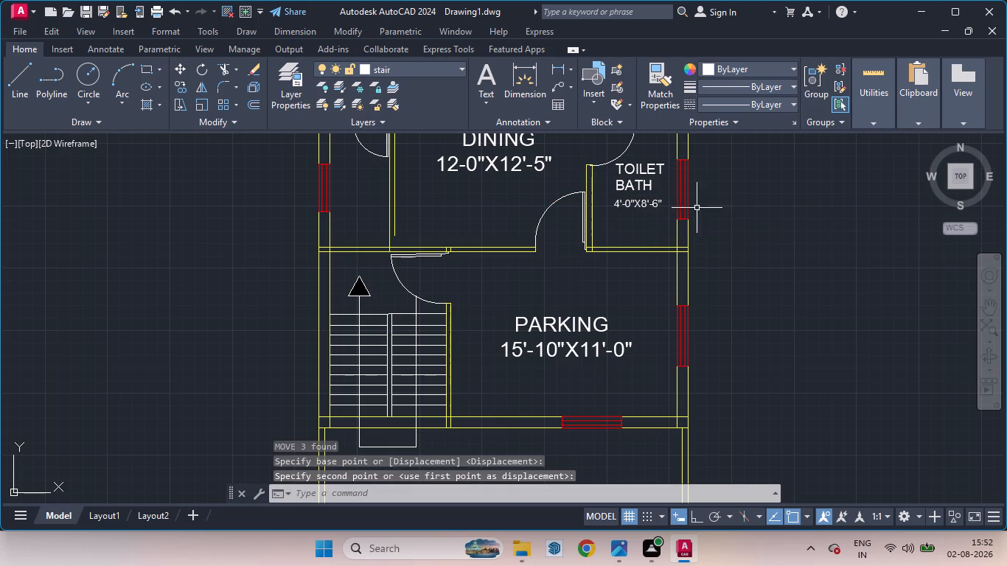
Change the TOILET text in the room east of DINING to read KITCHEN.
text(TED)
key(Return)
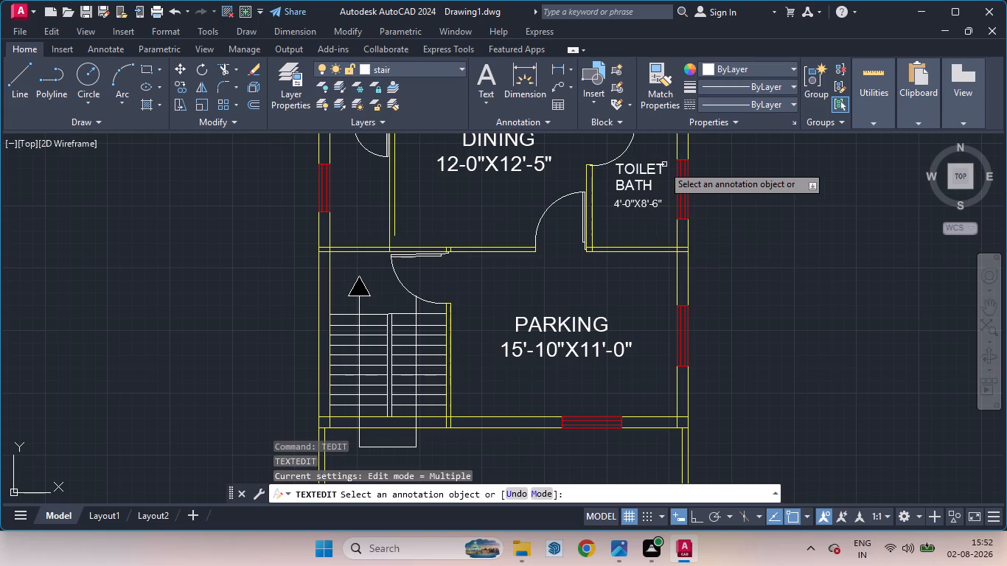
click(650, 172)
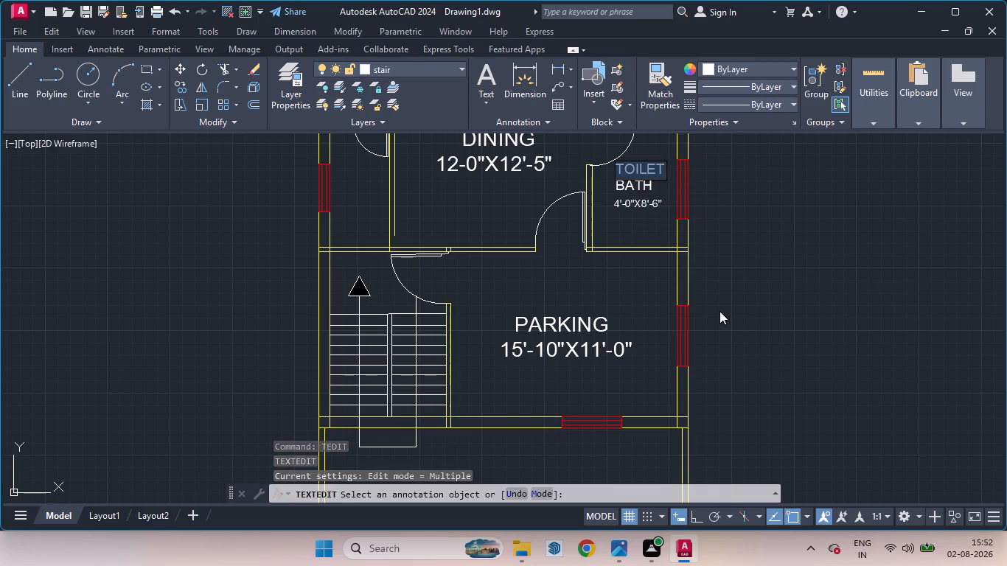
text(KITCHE)
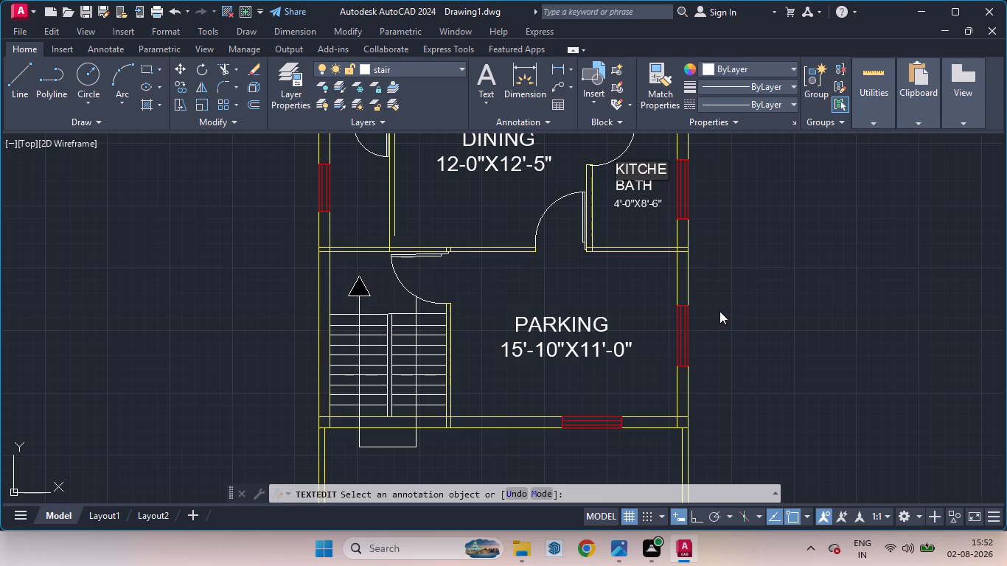
key(n)
click(752, 200)
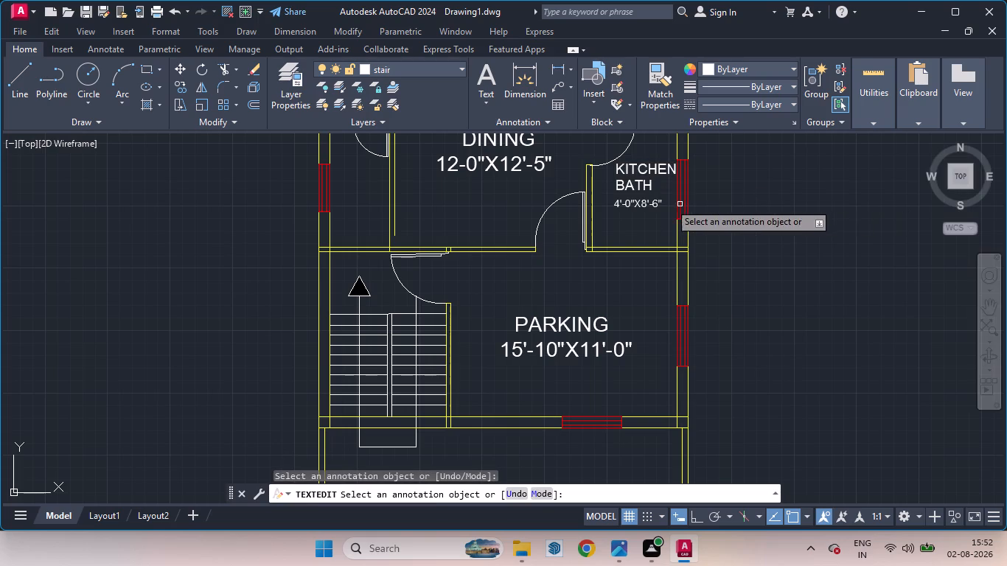
Change the size text below BATH in the kitchen to 6'-5"X8'-6".
click(638, 206)
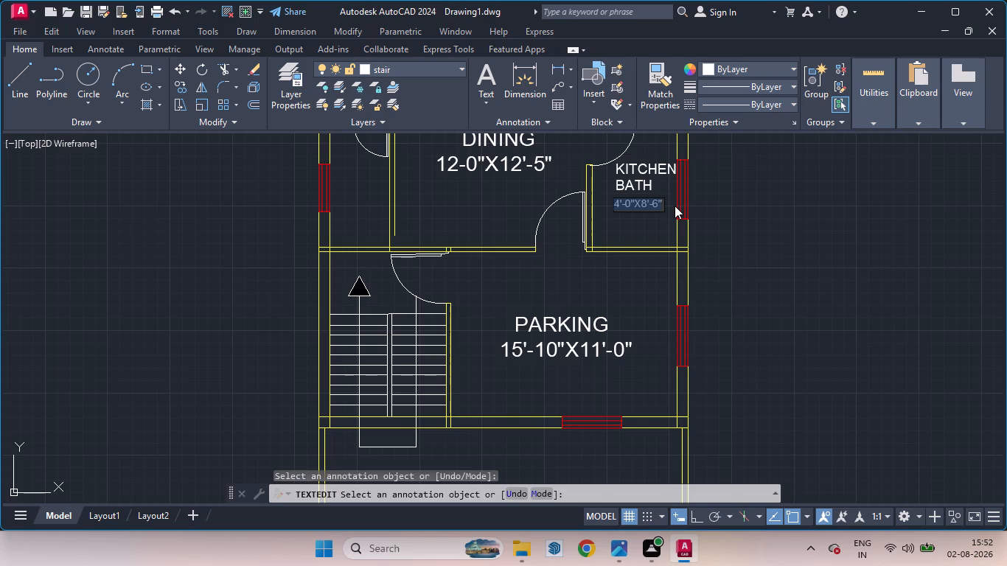
text(6')
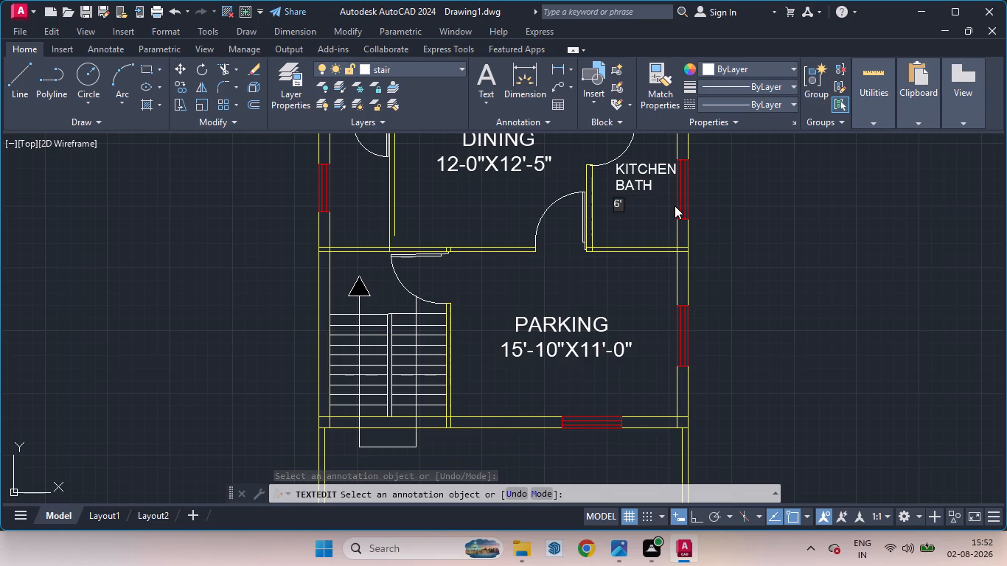
text(-5")
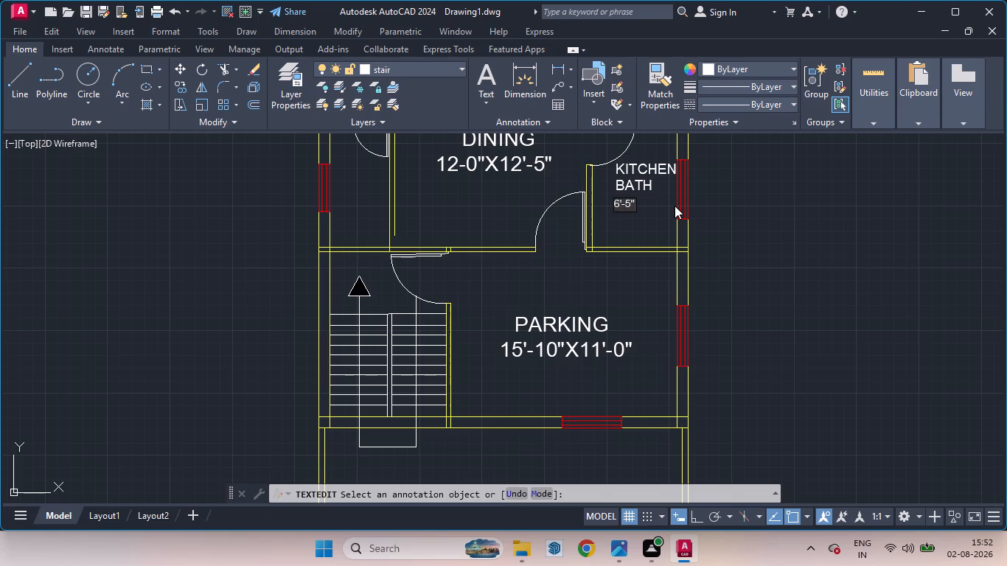
key(x)
text(8')
text(-6")
click(737, 212)
scroll(756, 228, down, 2)
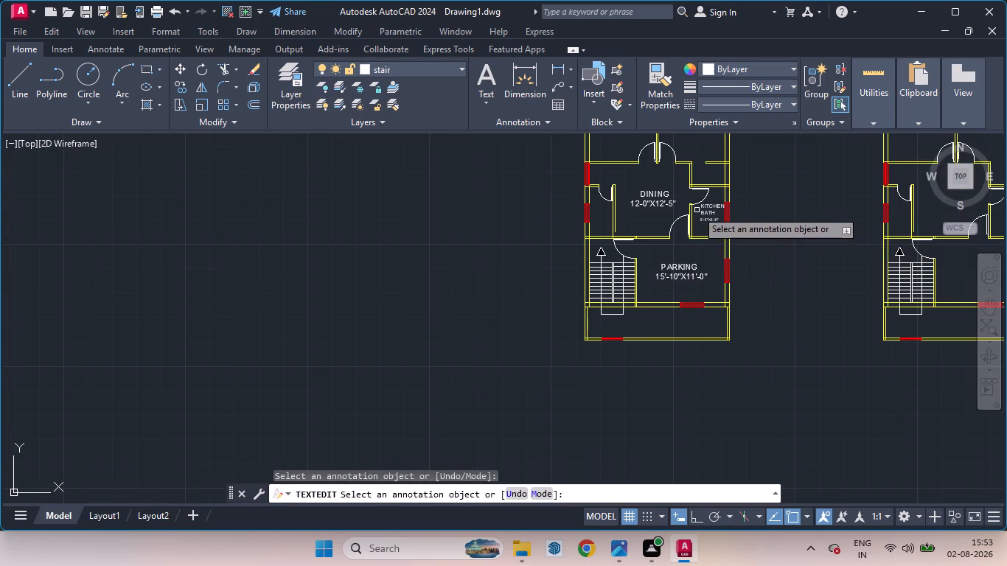
scroll(697, 210, up, 3)
scroll(705, 235, down, 2)
scroll(721, 221, up, 3)
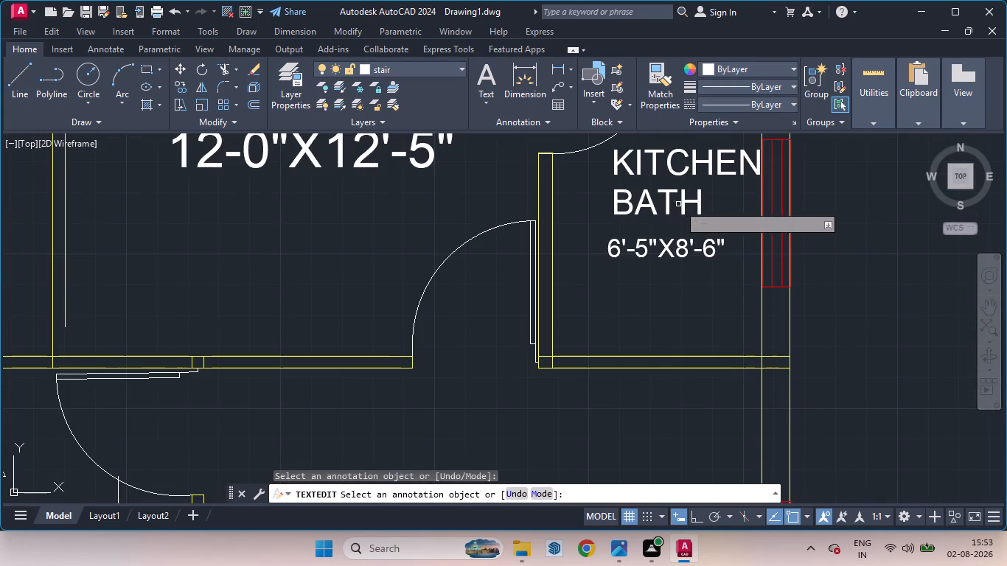
key(space)
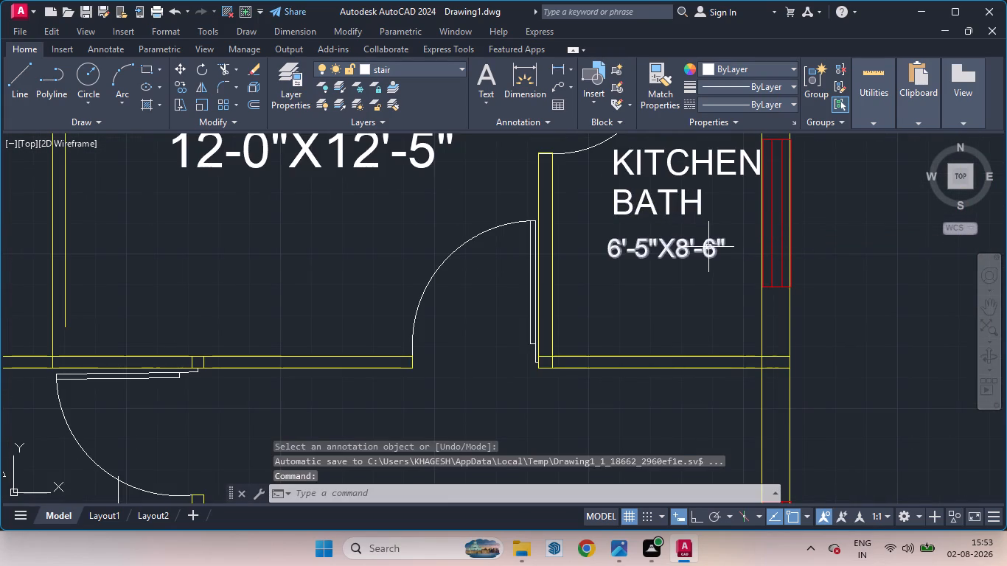
Copy the KITCHEN, BATH and 6'-5"X8'-6" texts about 19'-1" west, into the small room west of DINING.
click(710, 248)
click(689, 208)
click(680, 160)
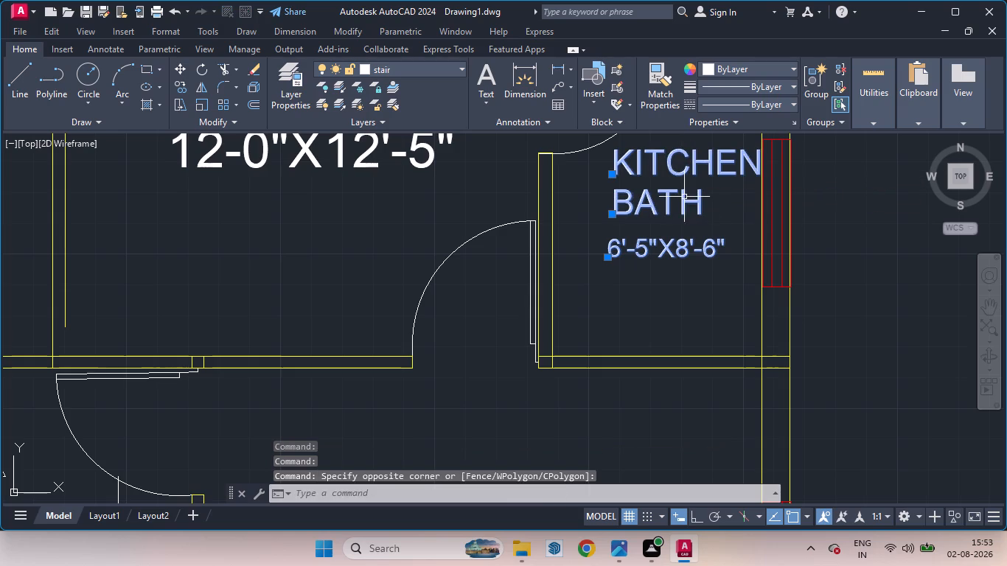
text(CO)
key(Return)
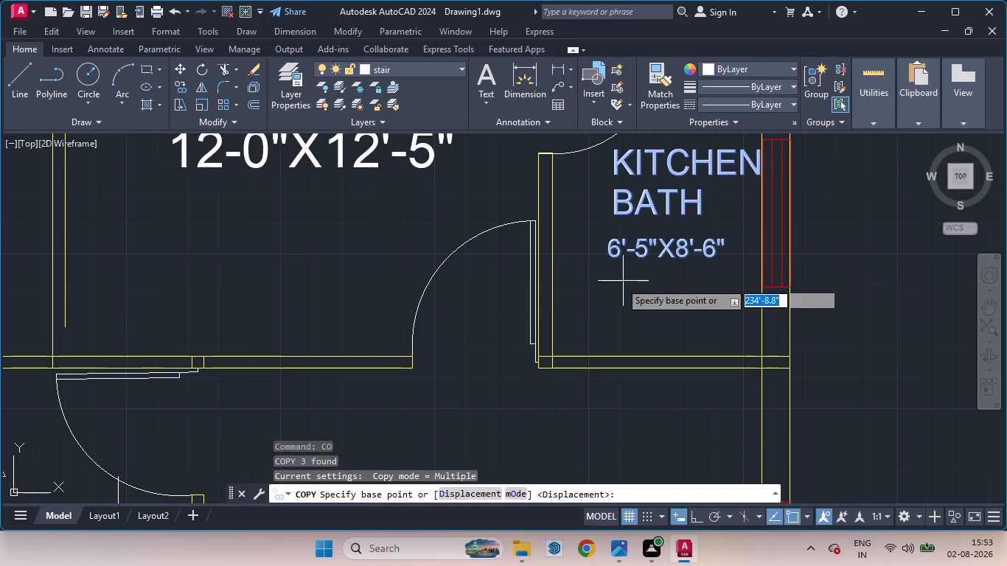
click(610, 254)
drag(636, 251, 351, 258)
scroll(461, 258, down, 2)
scroll(279, 254, up, 1)
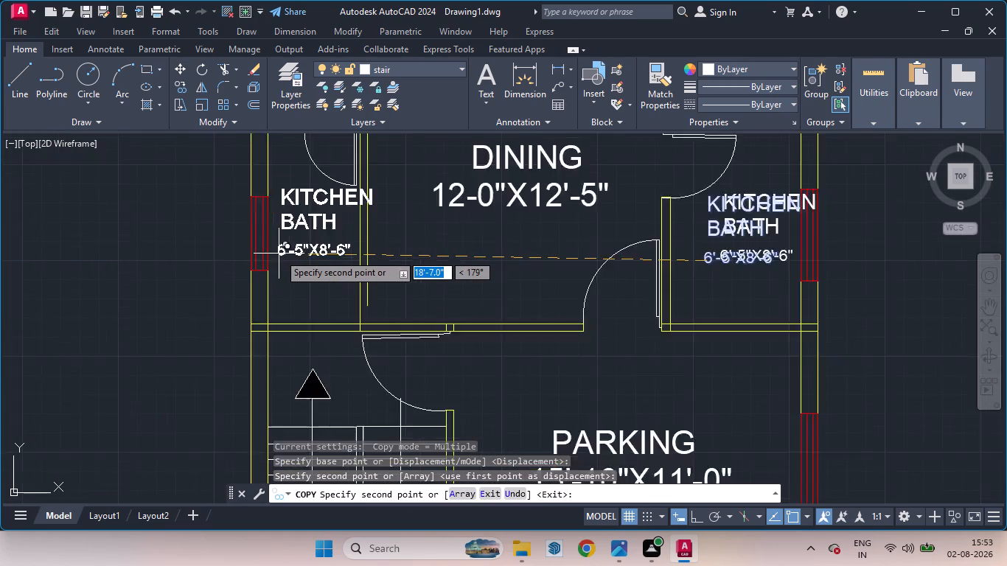
scroll(279, 254, up, 1)
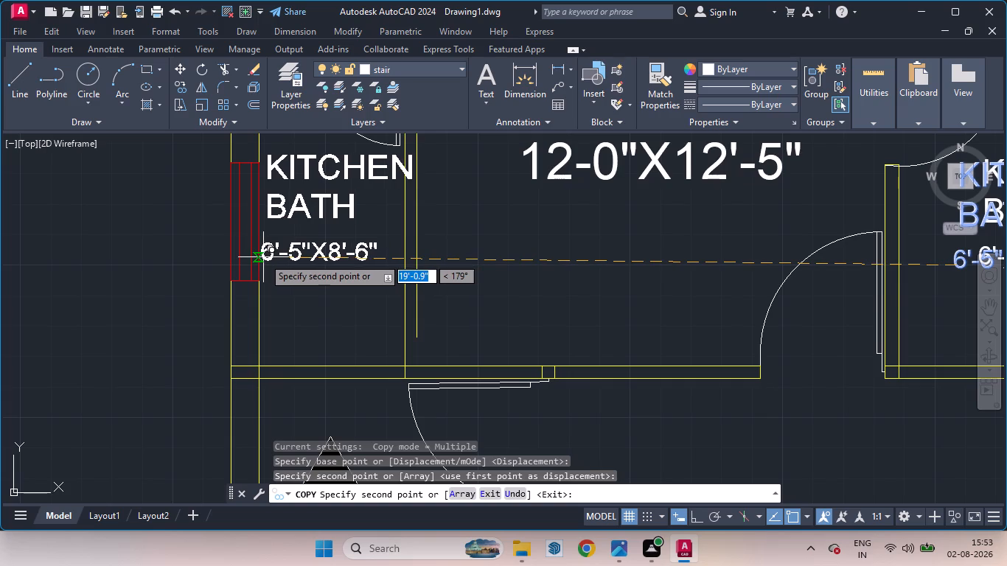
click(263, 257)
key(space)
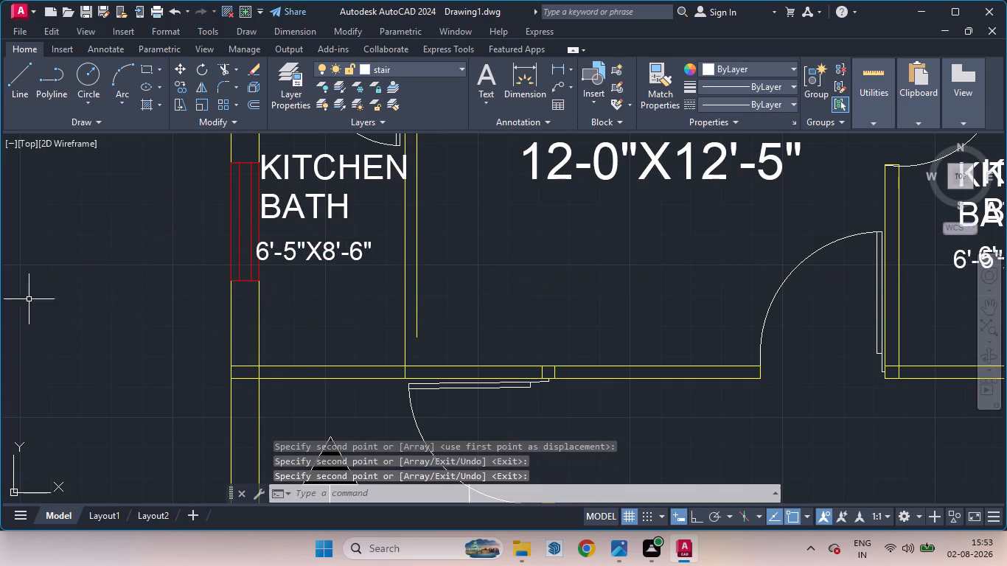
Change the copied KITCHEN text in the room west of DINING to read TOILET.
key(t)
text(ED)
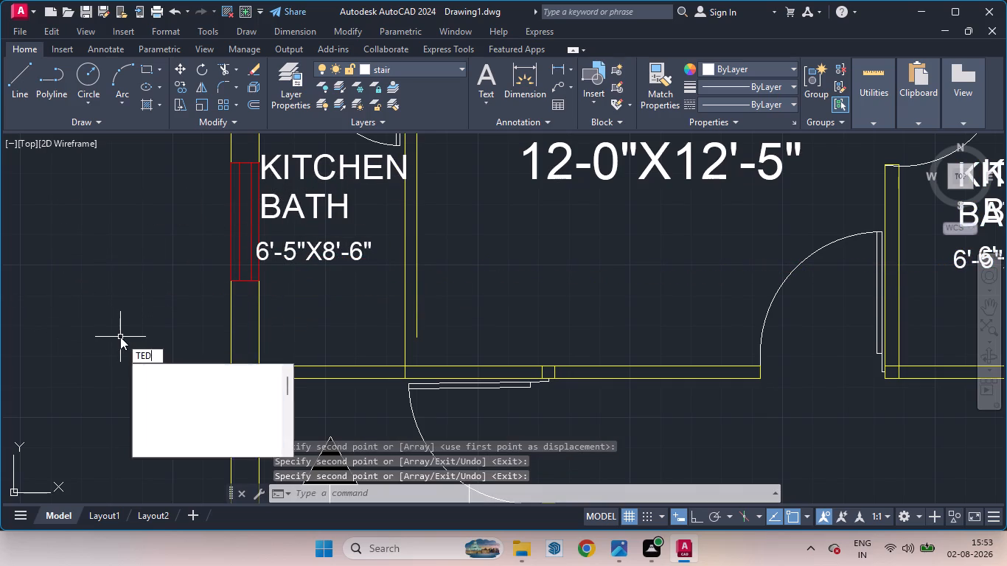
key(Return)
click(299, 173)
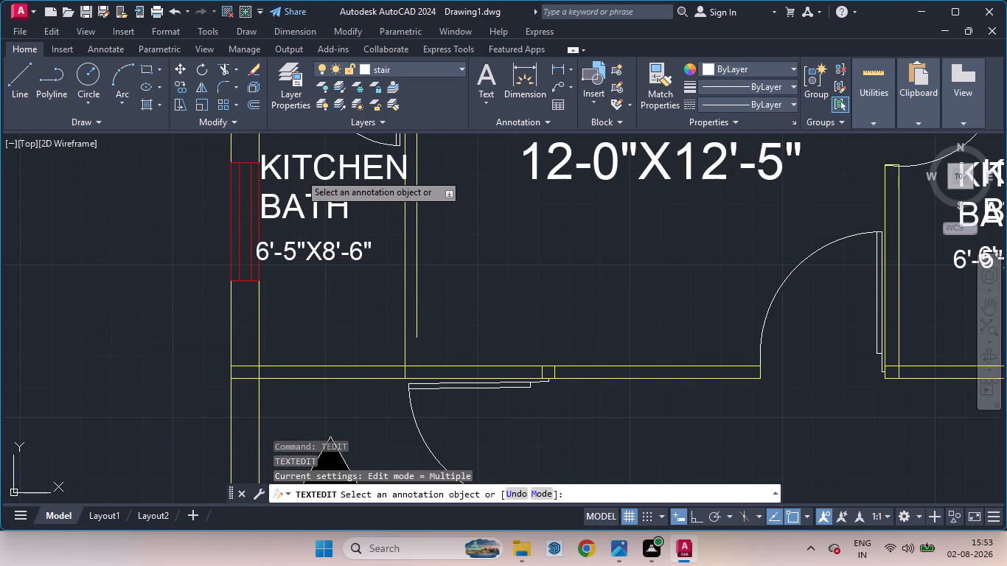
text(TOI)
text(LET)
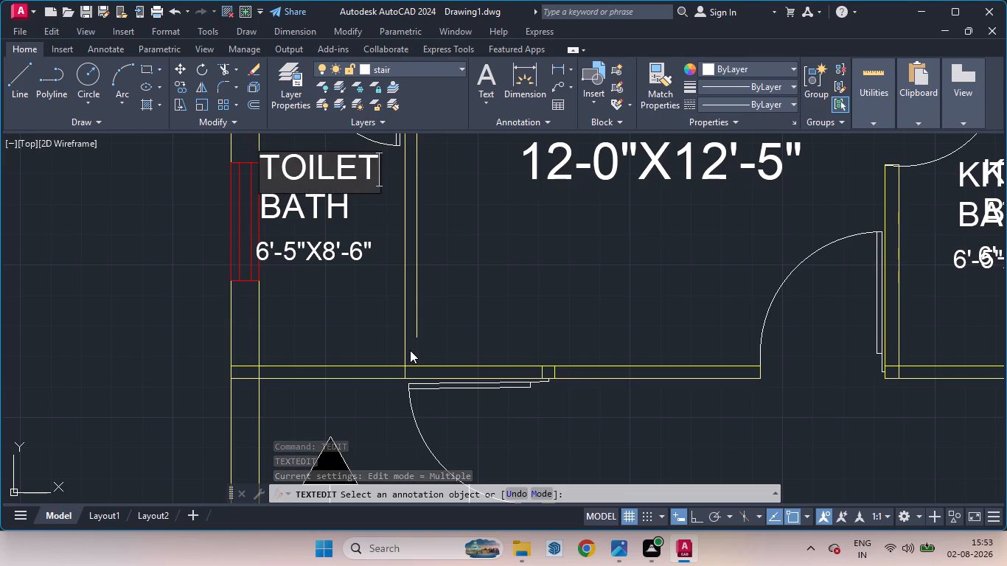
click(295, 256)
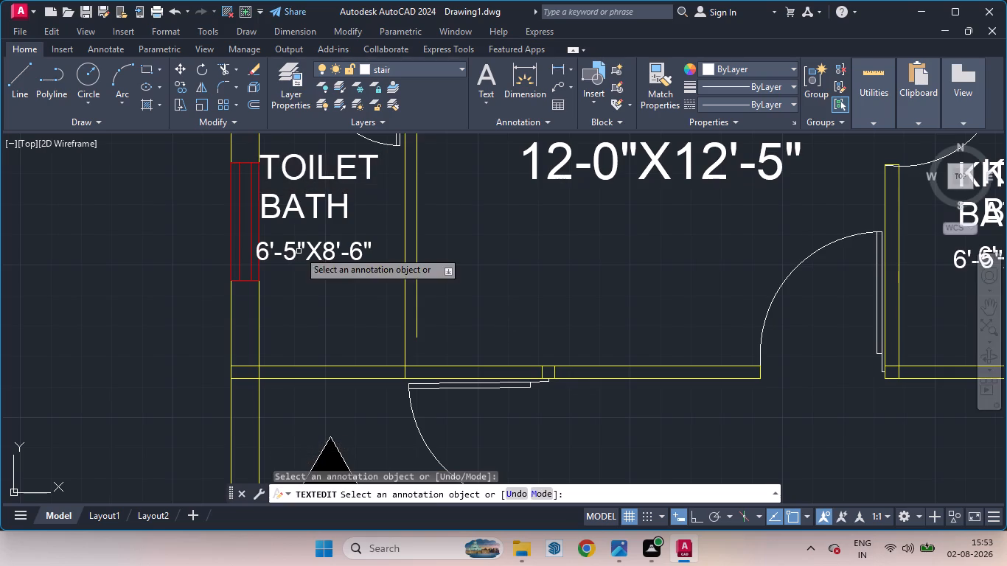
Change the size text below TOILET BATH in the room west of DINING to 4'-0"X8'-6".
click(314, 249)
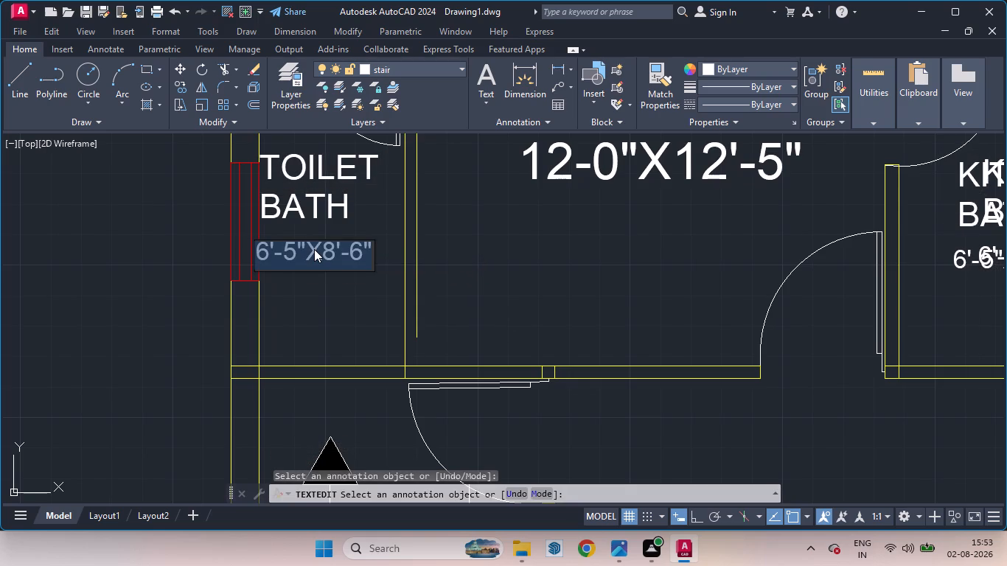
click(314, 249)
click(302, 248)
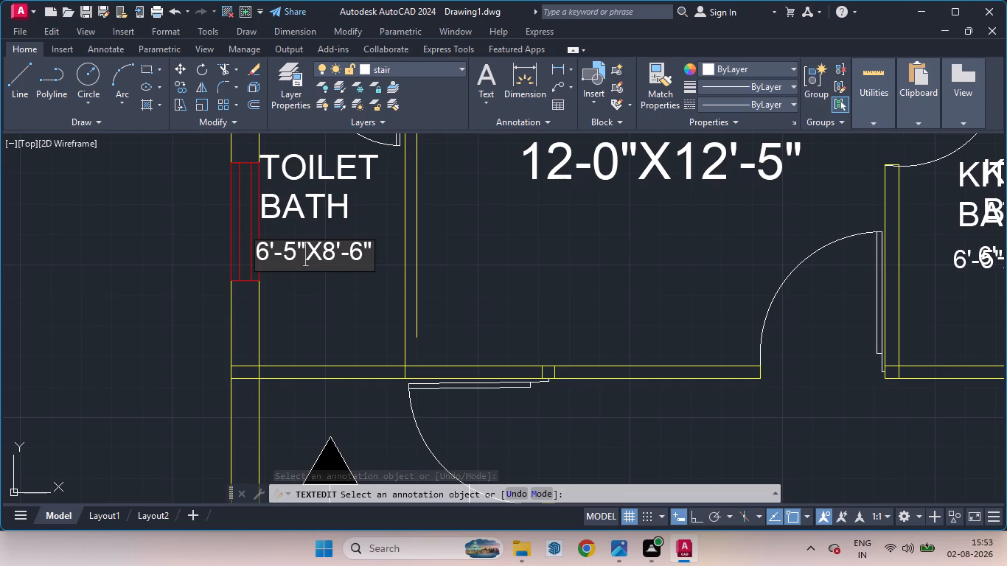
key(BackSpace)
key(BackSpace)
key(BackSpace)
key(BackSpace)
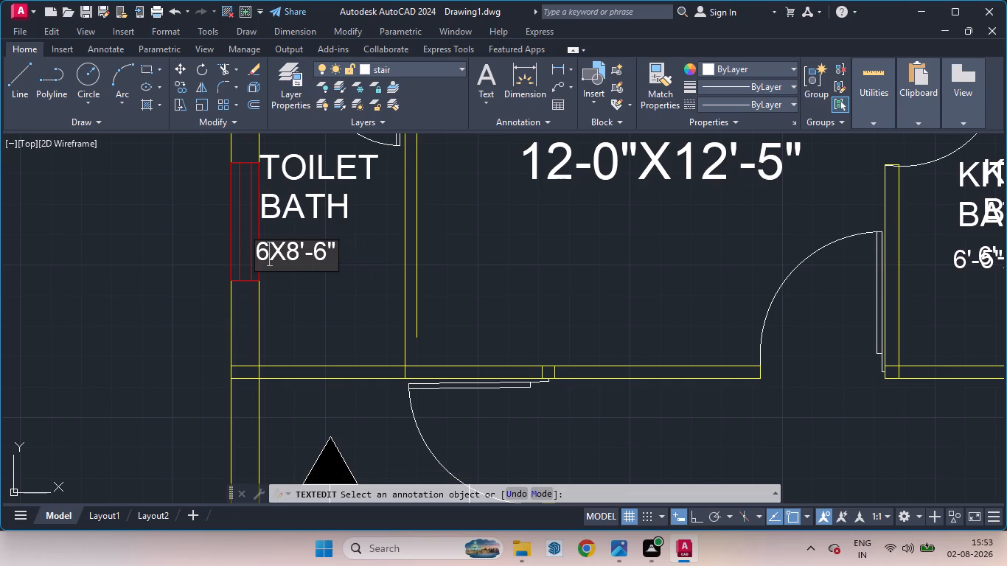
key(BackSpace)
text(4'-0")
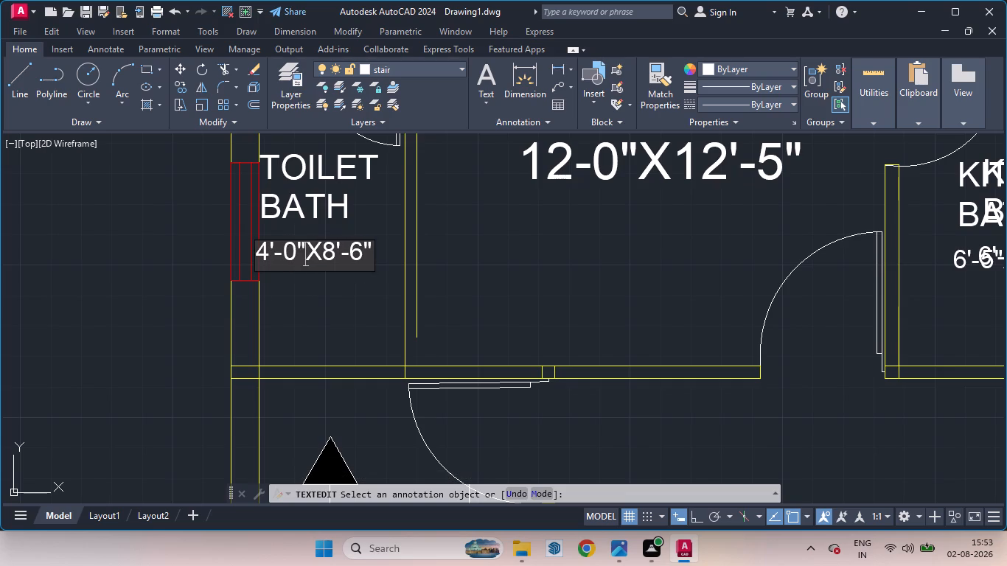
click(190, 263)
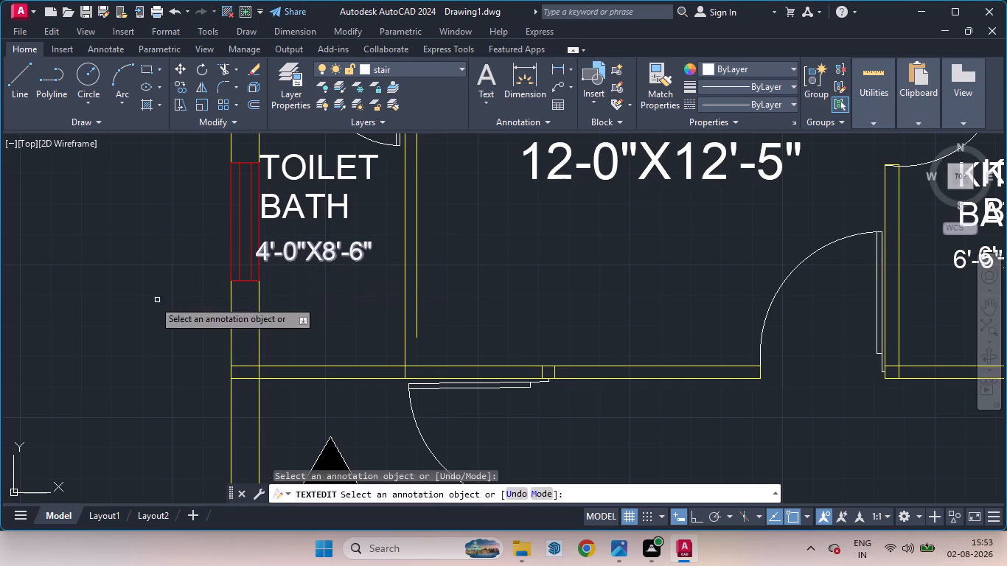
key(space)
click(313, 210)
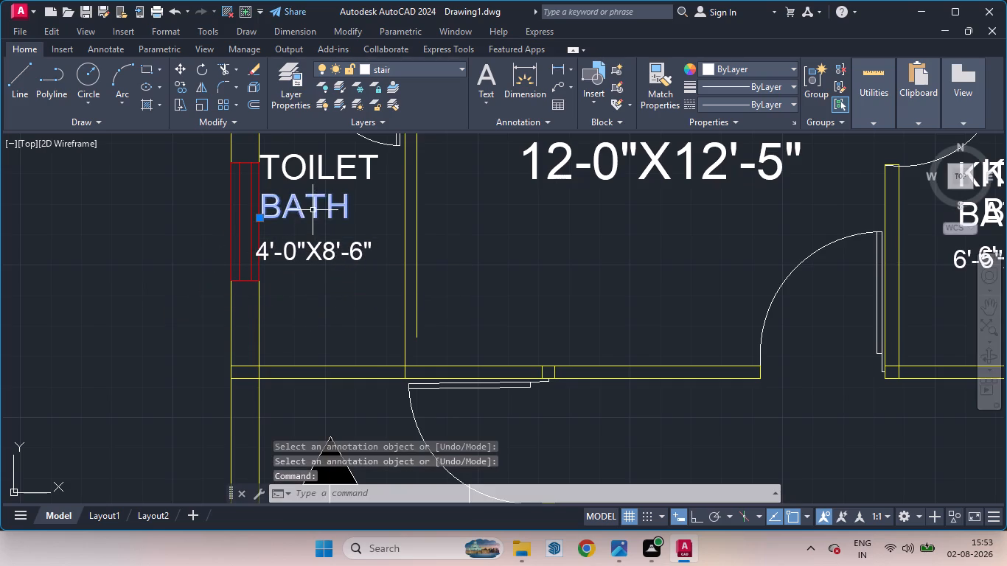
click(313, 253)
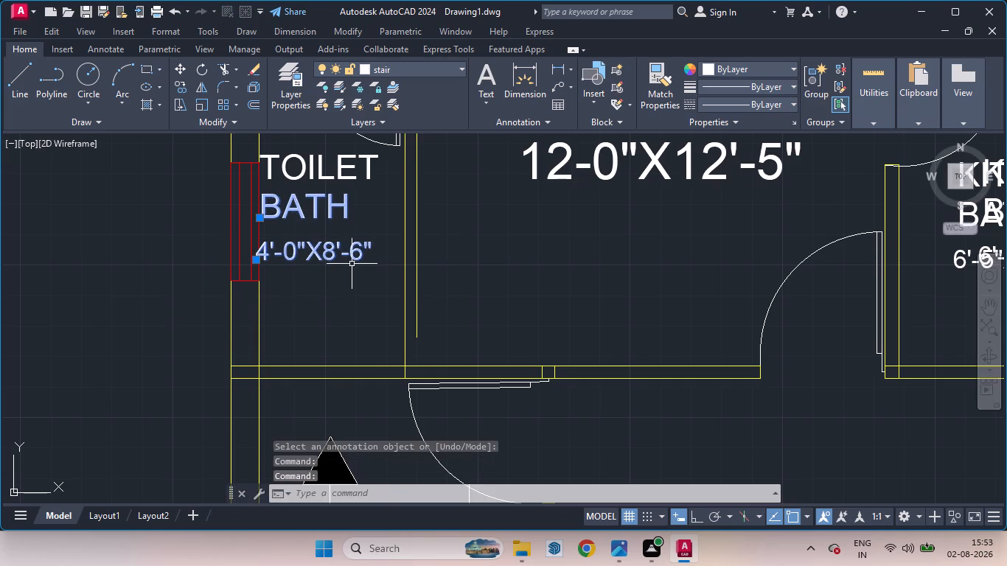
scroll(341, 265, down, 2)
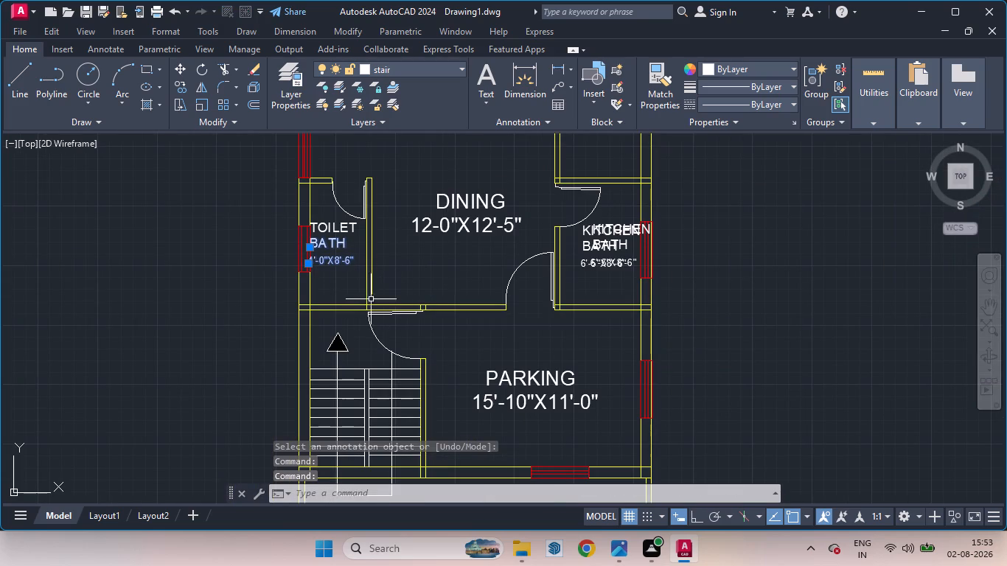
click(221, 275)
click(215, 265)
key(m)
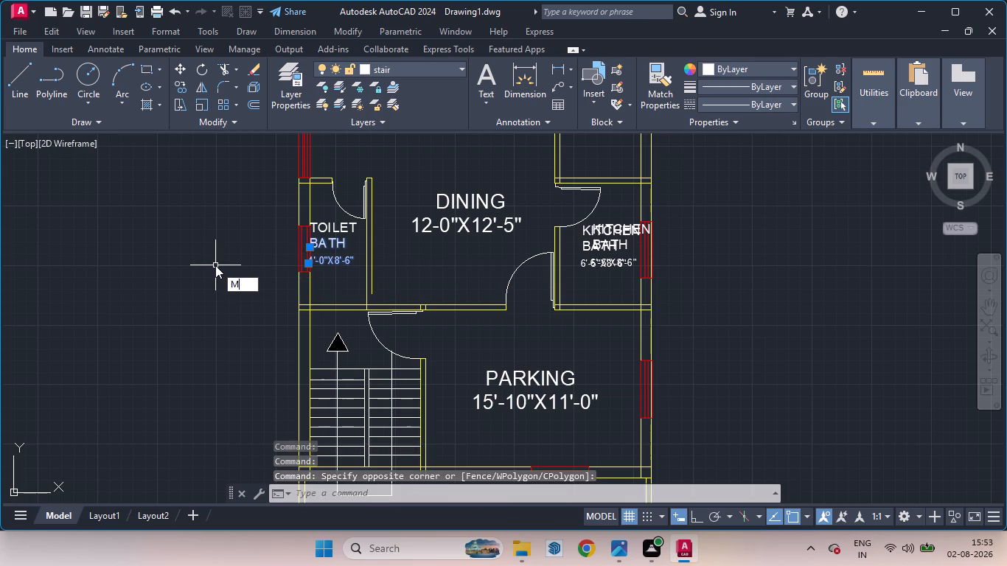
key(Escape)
Move the 4'-0"X8'-6" size text below TOILET BATH about 7" east, within the room west of DINING.
click(338, 257)
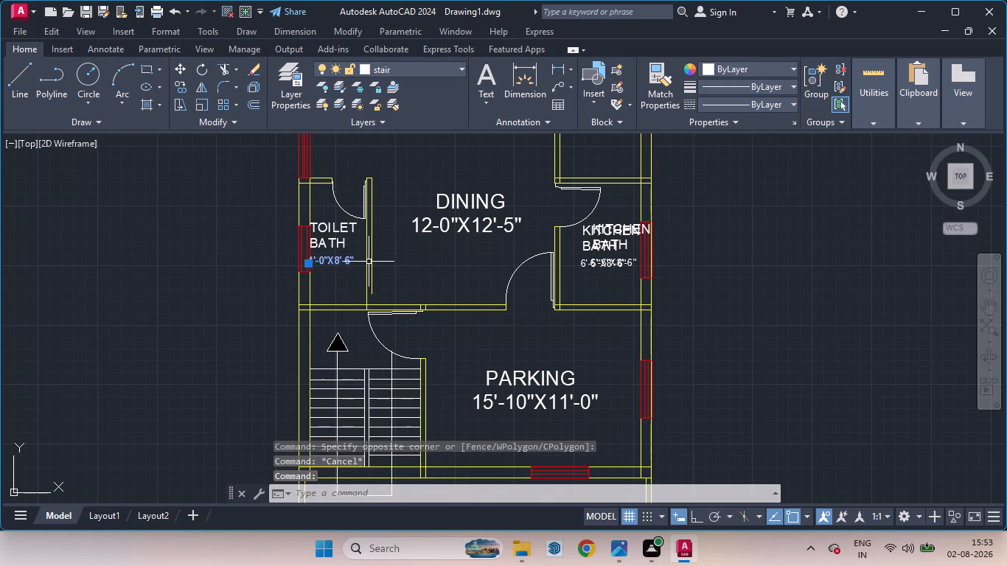
key(m)
key(Return)
scroll(358, 268, up, 2)
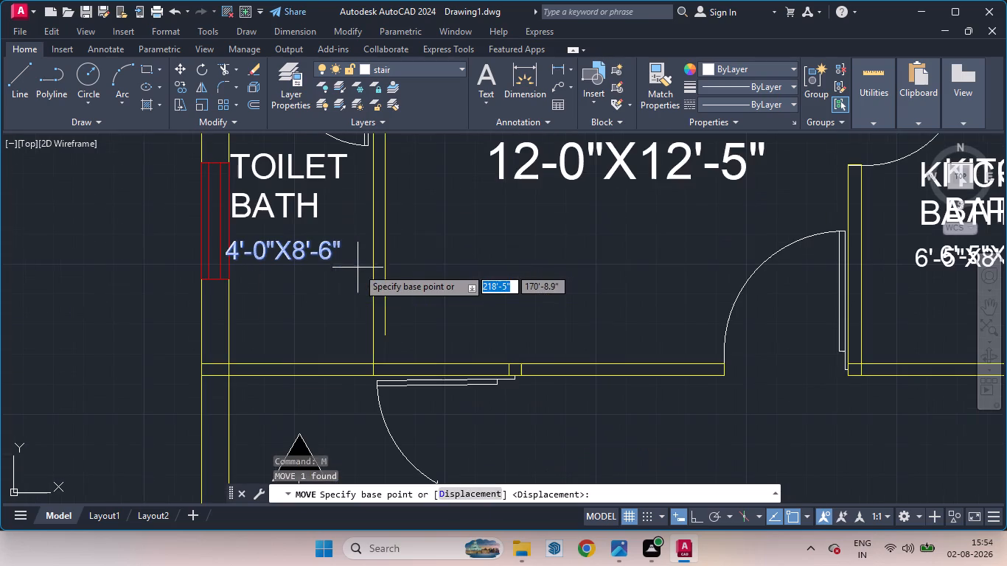
click(333, 258)
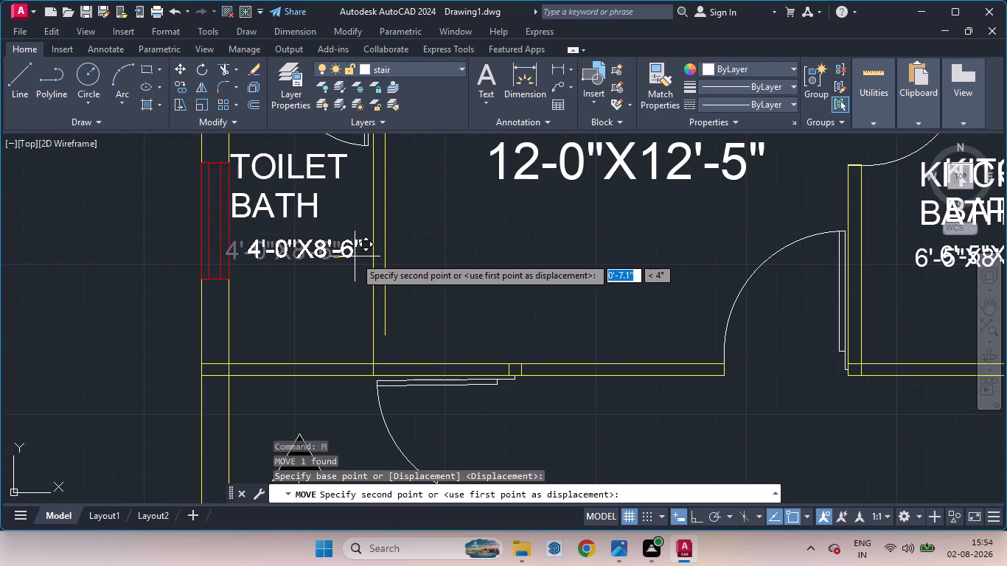
click(356, 256)
scroll(119, 262, down, 2)
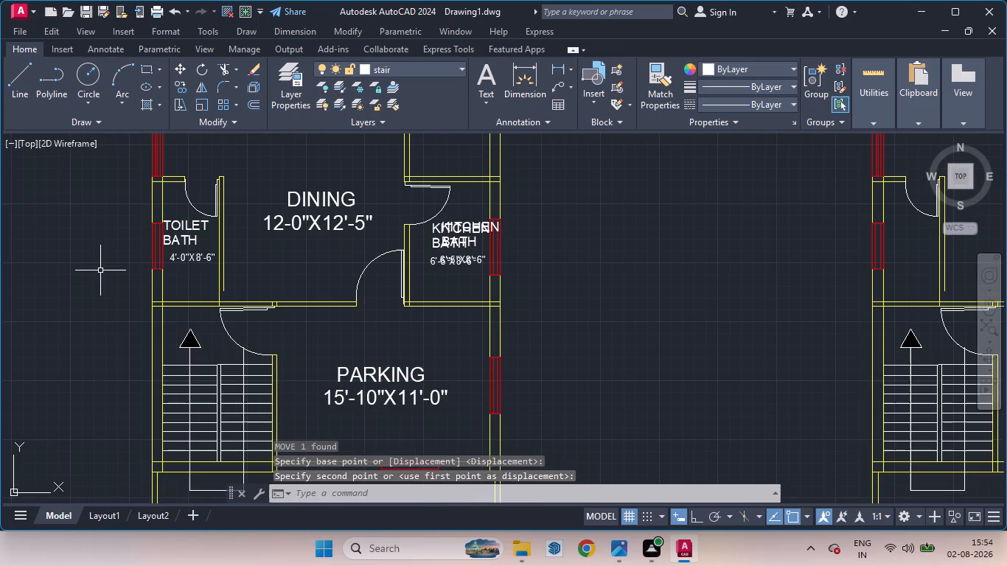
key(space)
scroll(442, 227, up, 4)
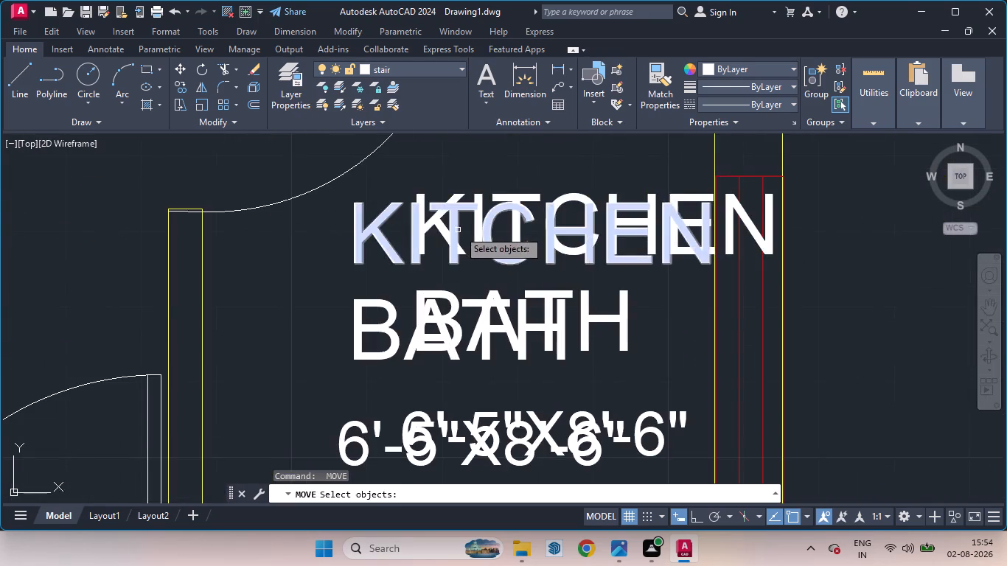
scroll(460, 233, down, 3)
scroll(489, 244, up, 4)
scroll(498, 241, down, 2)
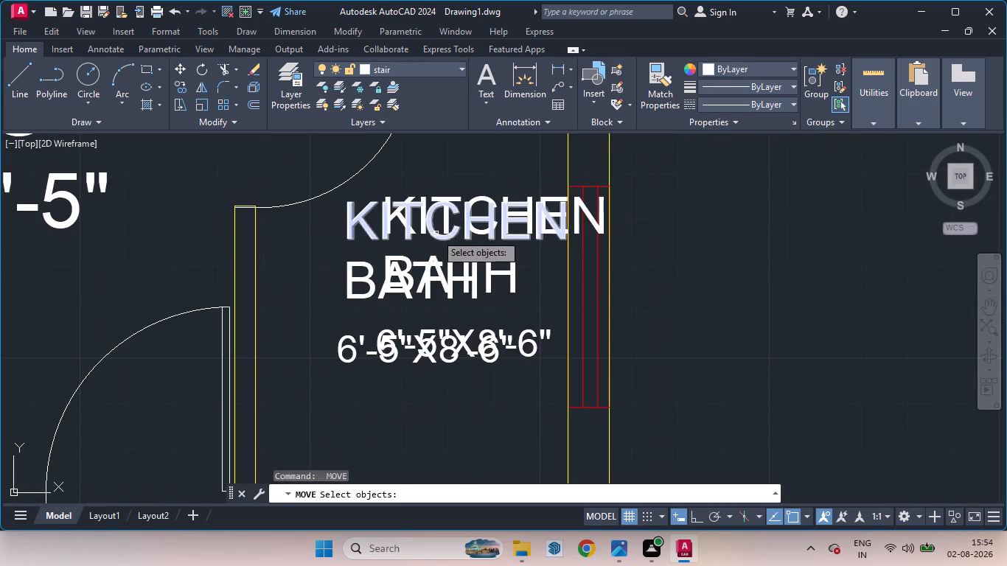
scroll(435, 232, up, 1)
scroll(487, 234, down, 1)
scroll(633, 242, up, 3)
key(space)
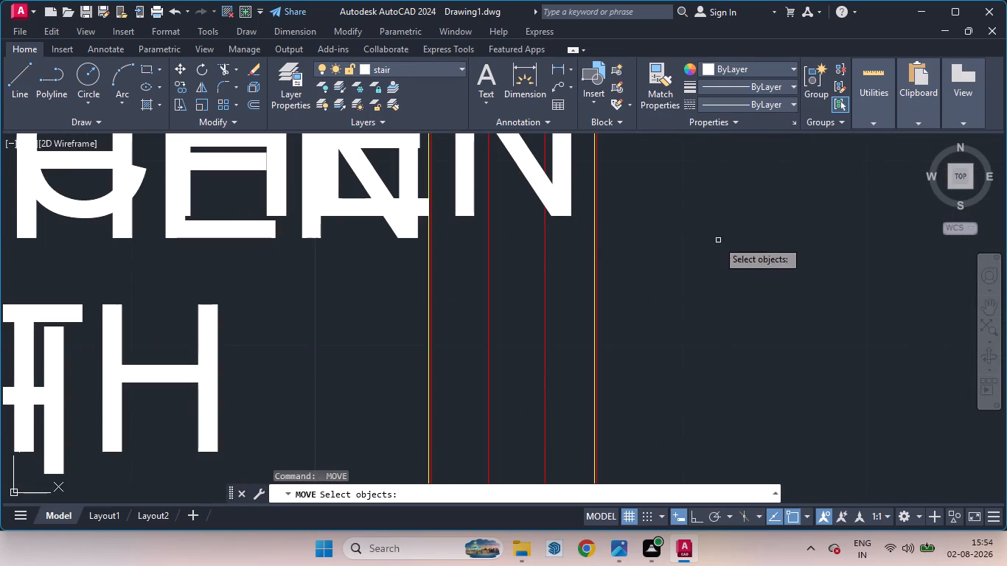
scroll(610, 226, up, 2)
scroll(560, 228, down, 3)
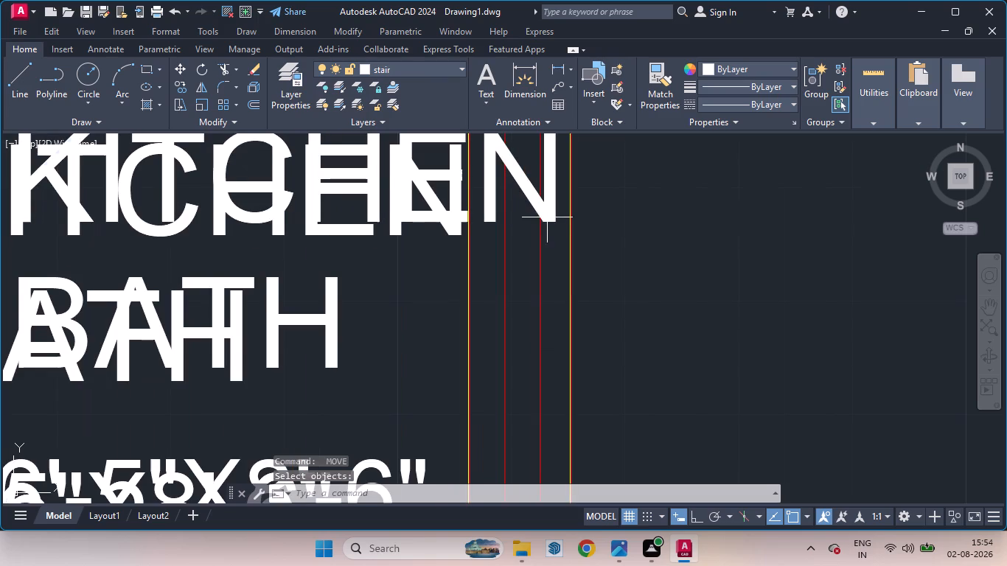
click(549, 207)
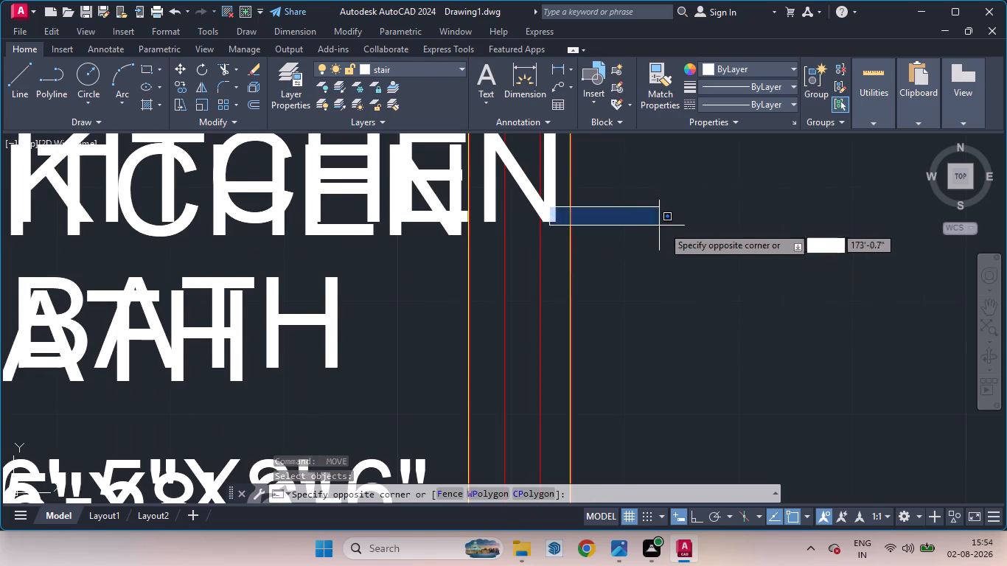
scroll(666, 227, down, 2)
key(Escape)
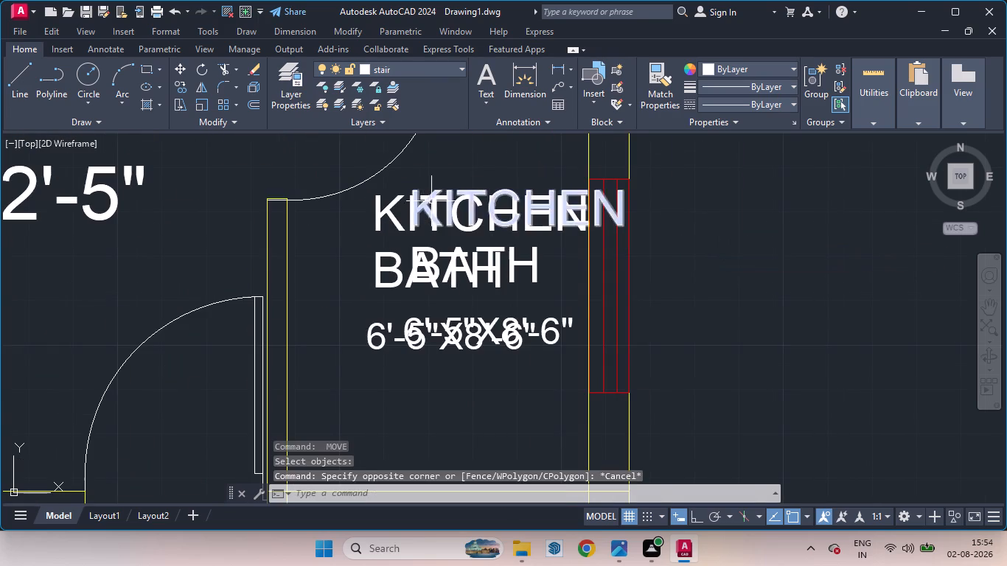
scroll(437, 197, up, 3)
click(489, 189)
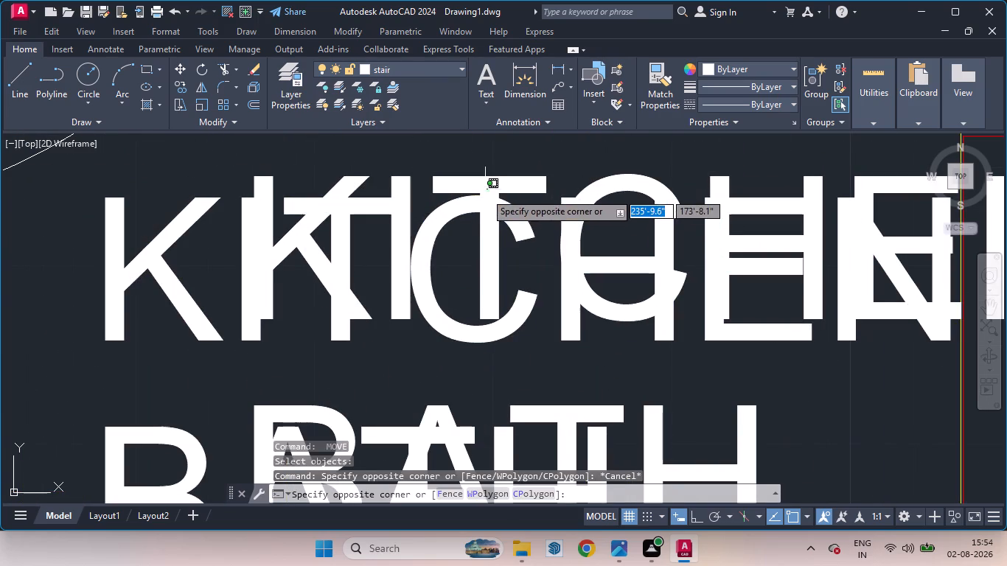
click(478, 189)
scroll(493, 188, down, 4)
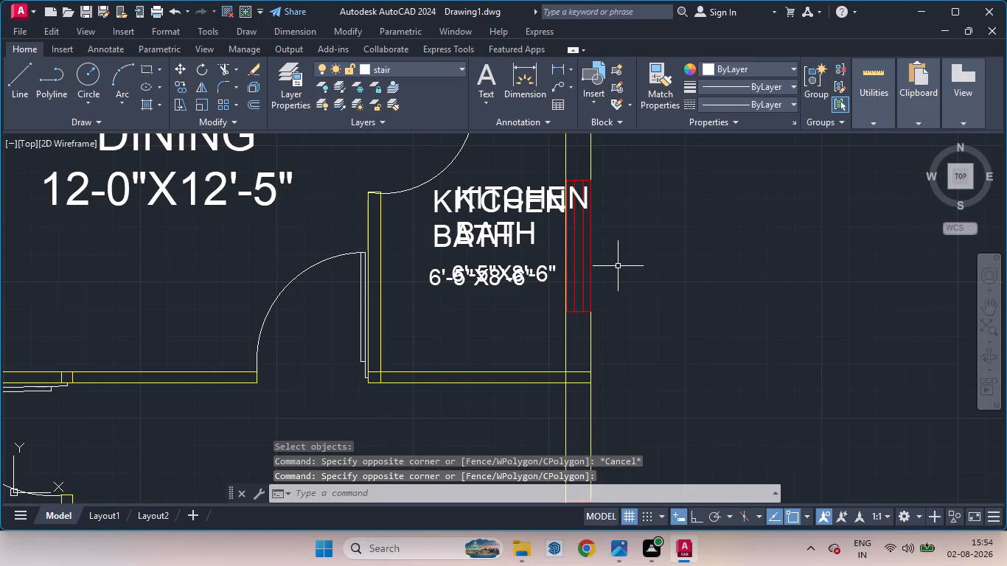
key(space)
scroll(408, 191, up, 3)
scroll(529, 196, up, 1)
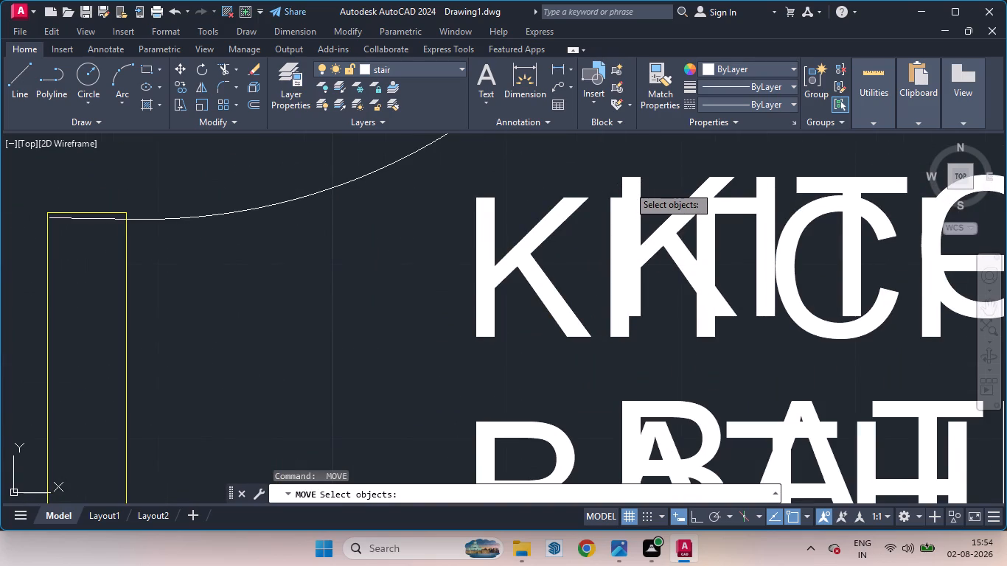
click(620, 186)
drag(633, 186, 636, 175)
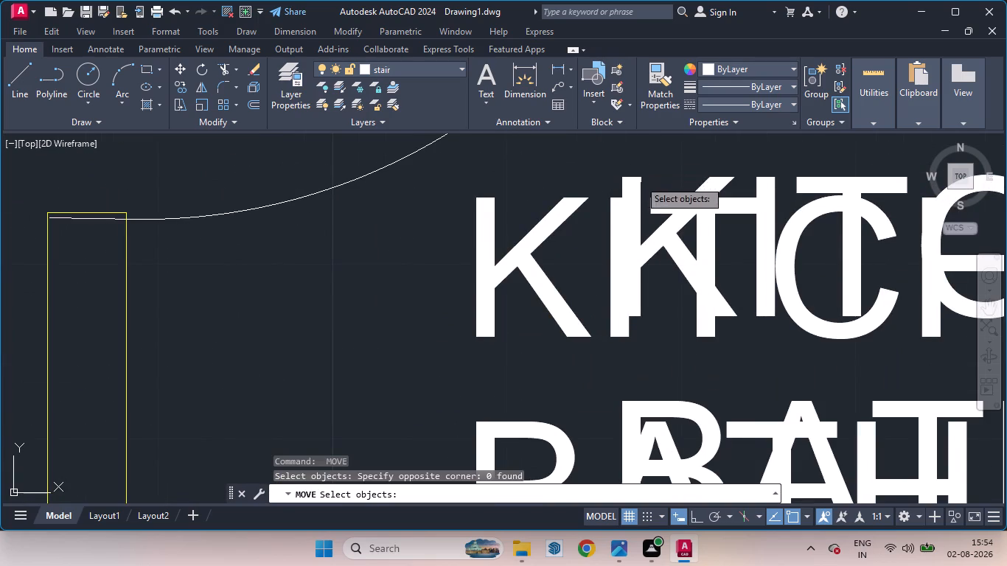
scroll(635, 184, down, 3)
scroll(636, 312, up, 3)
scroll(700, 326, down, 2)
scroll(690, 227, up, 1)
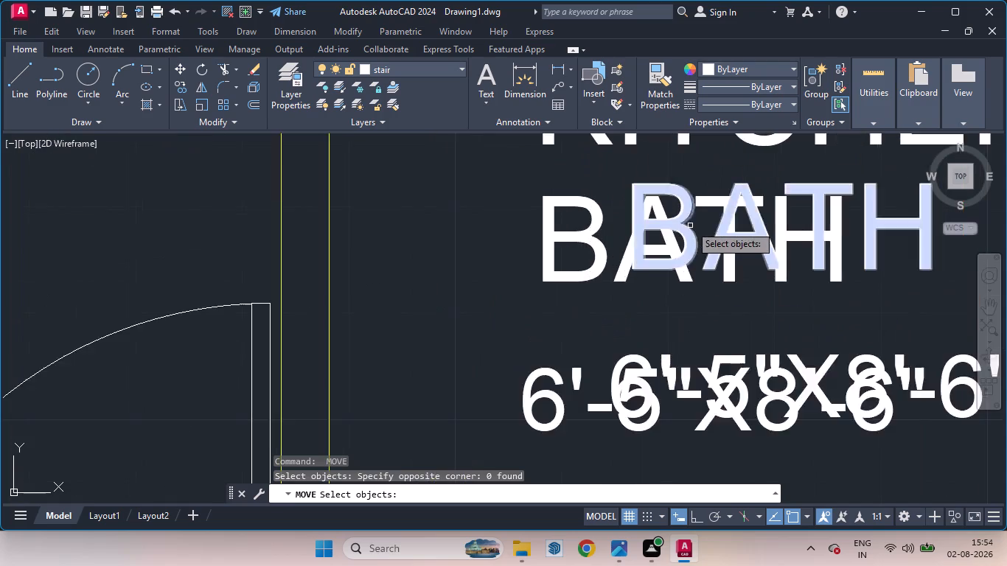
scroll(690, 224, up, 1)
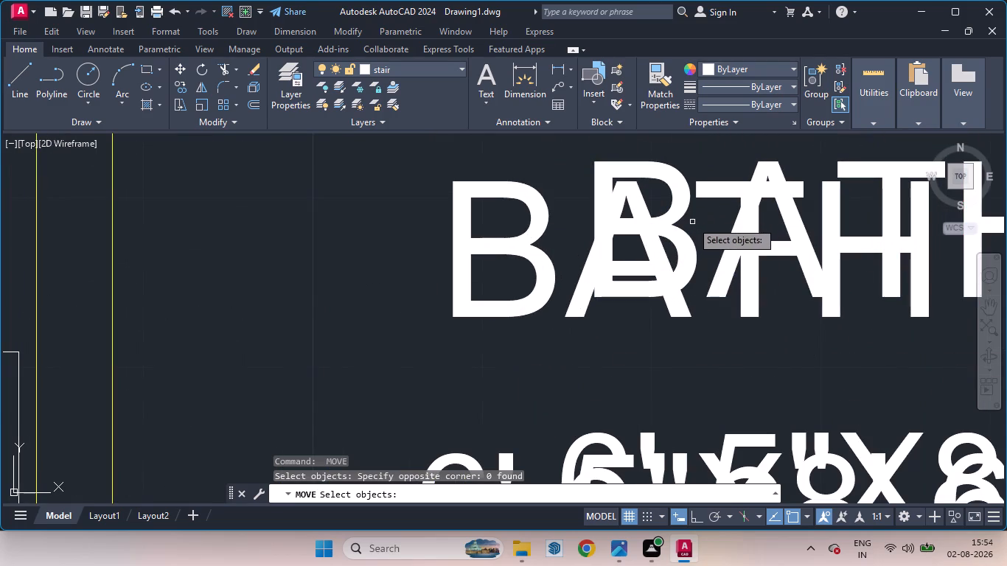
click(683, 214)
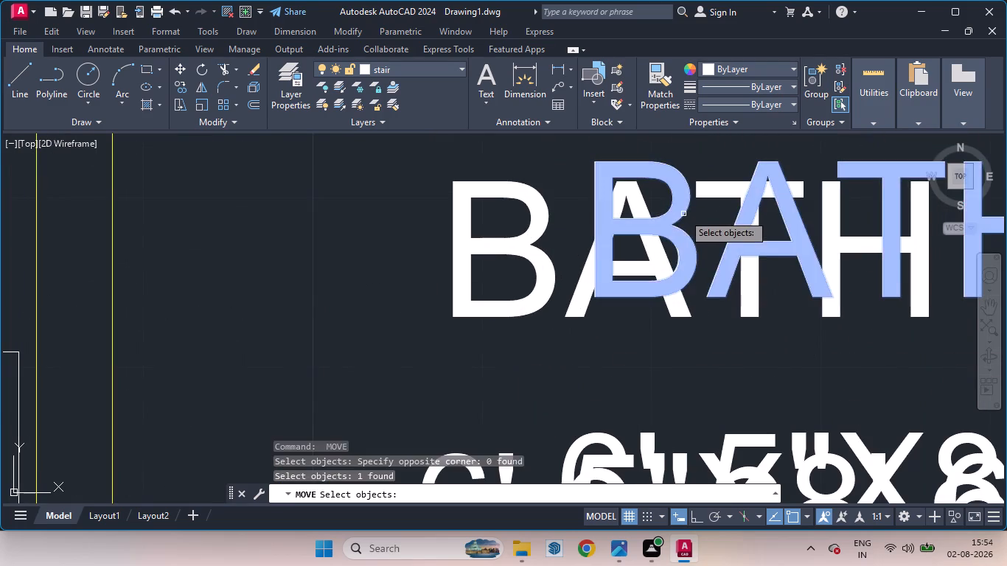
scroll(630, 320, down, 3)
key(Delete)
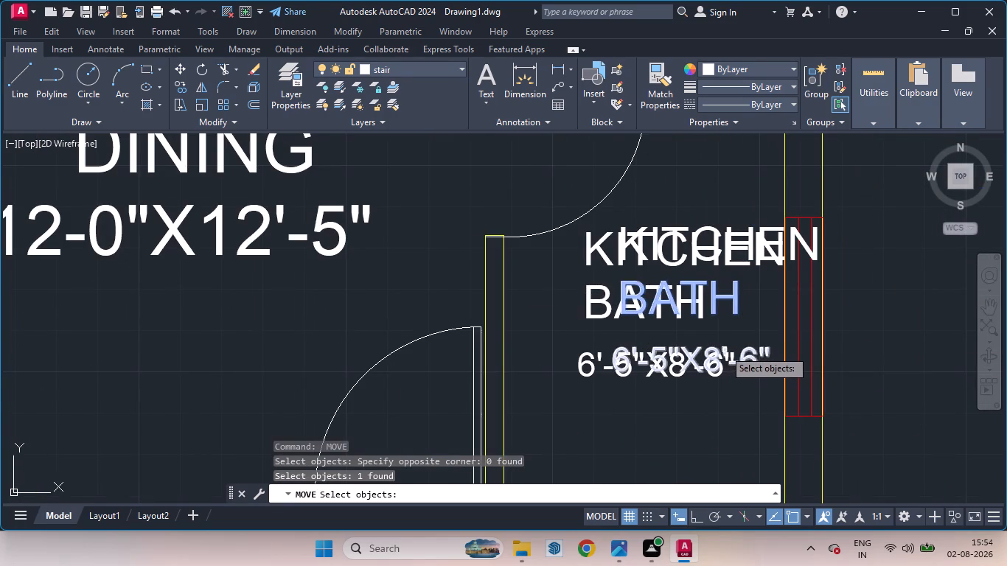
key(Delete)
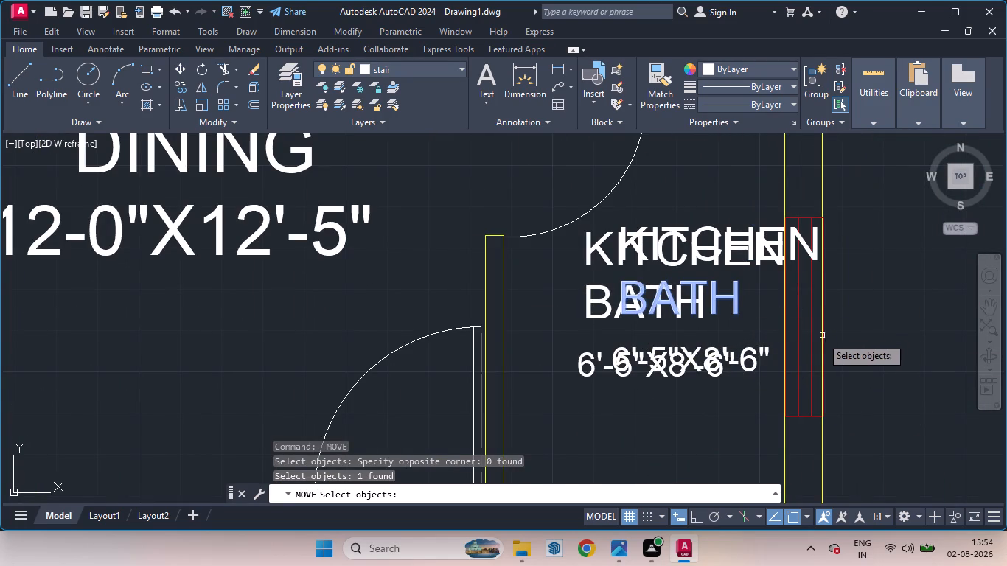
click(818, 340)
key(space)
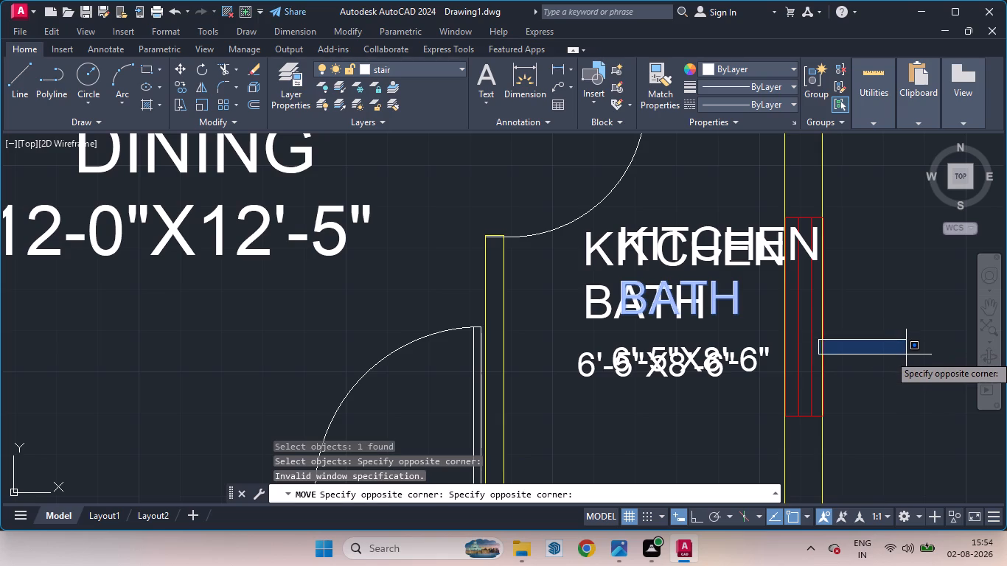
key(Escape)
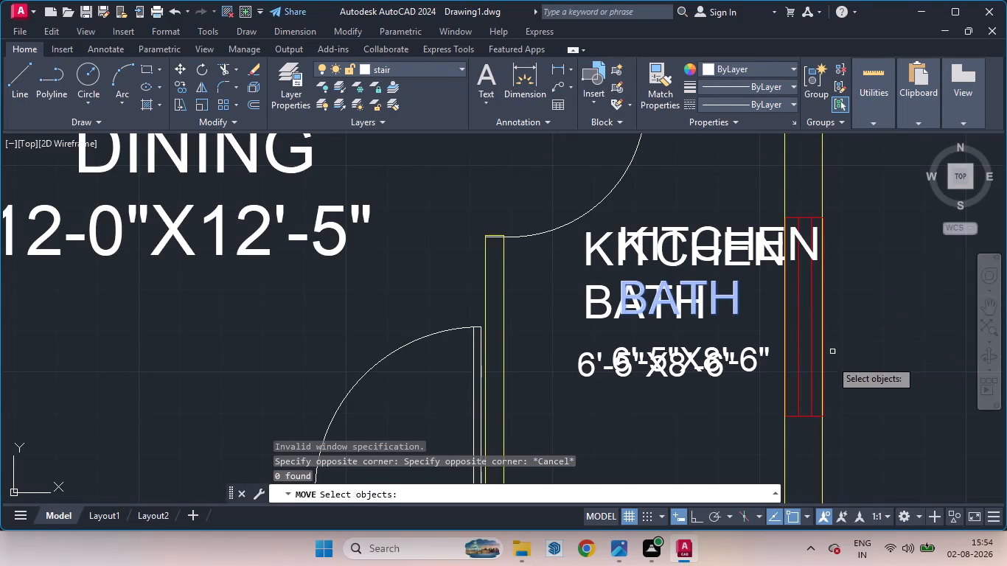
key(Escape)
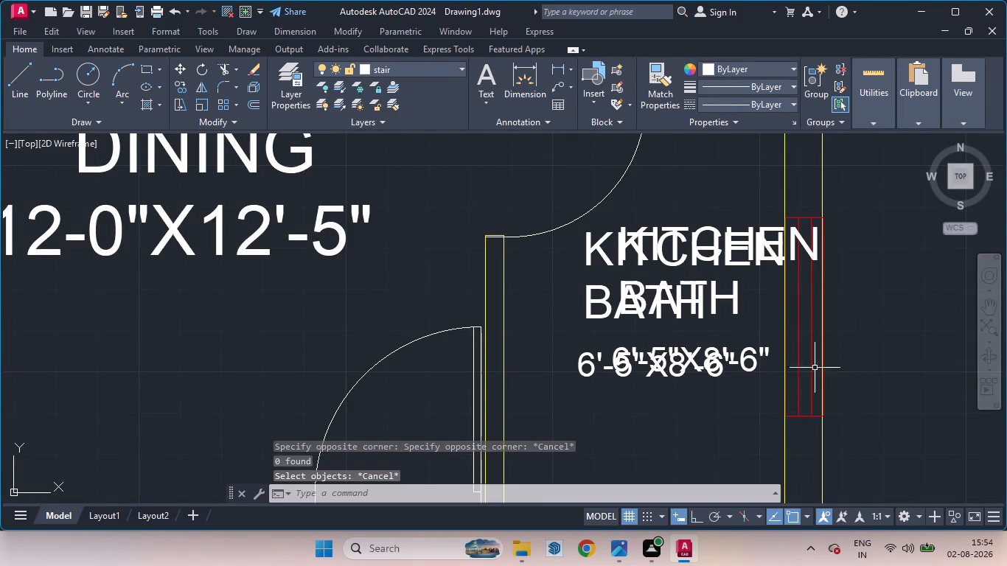
Delete the eastern set of overlapping duplicate BATH, KITCHEN and 6'-5"X8'-6" texts in the kitchen.
click(729, 292)
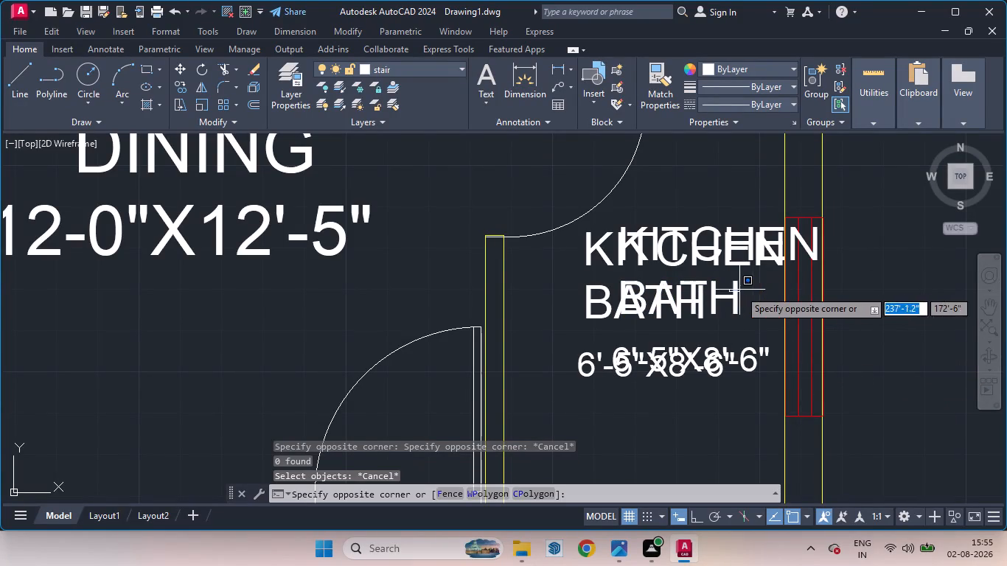
click(735, 285)
click(734, 301)
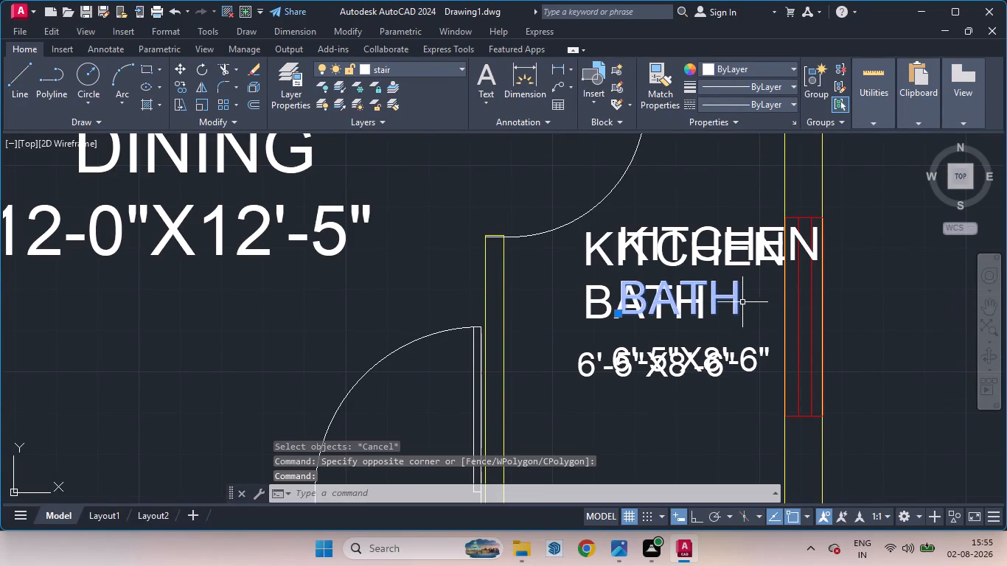
key(Delete)
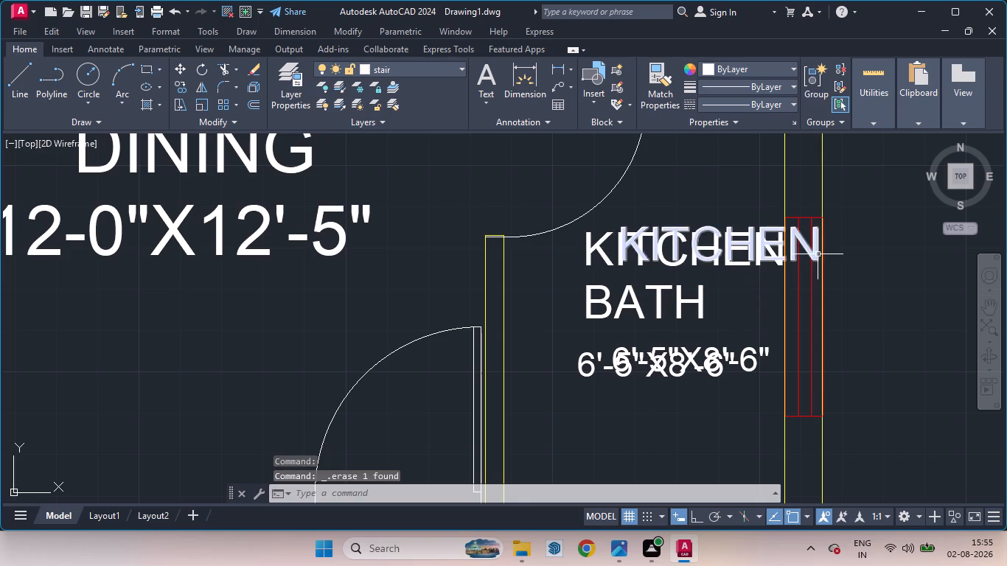
click(816, 254)
key(Delete)
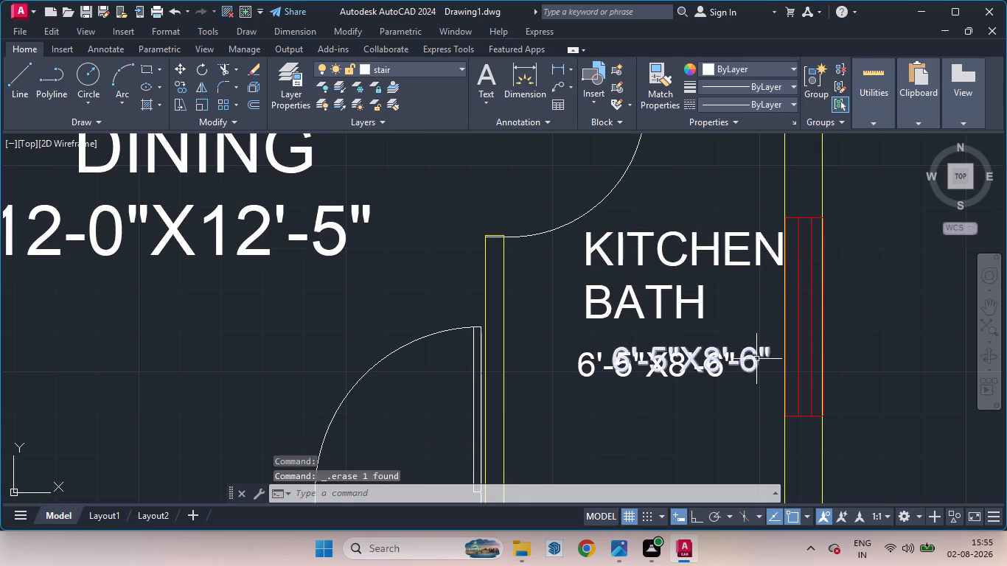
click(756, 359)
key(Delete)
Delete the remaining BATH text below KITCHEN in the room east of DINING.
scroll(857, 332, down, 2)
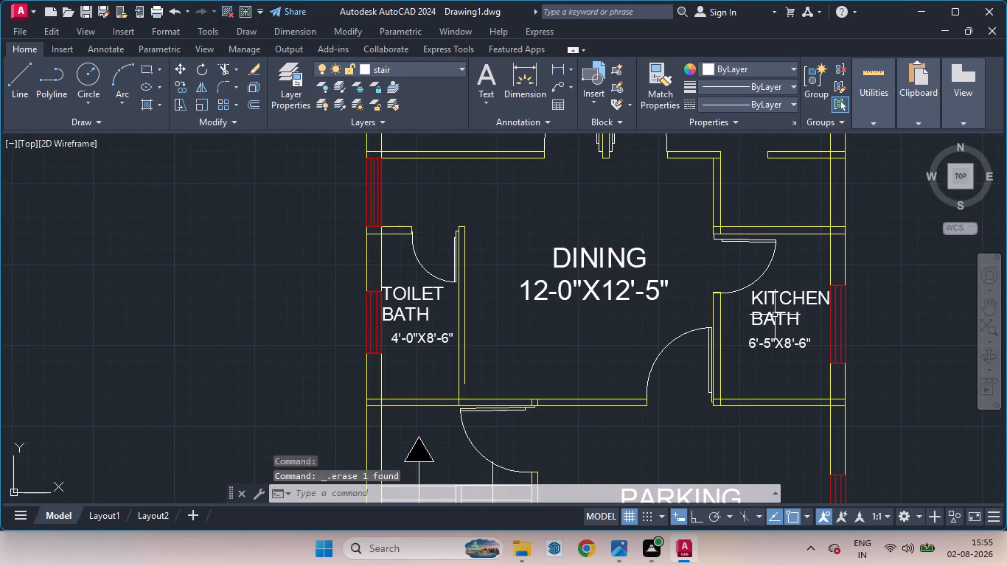
click(775, 315)
key(Delete)
Move the 6'-5"X8'-6" size text up and slightly east so it sits directly beneath the KITCHEN label.
scroll(854, 318, down, 1)
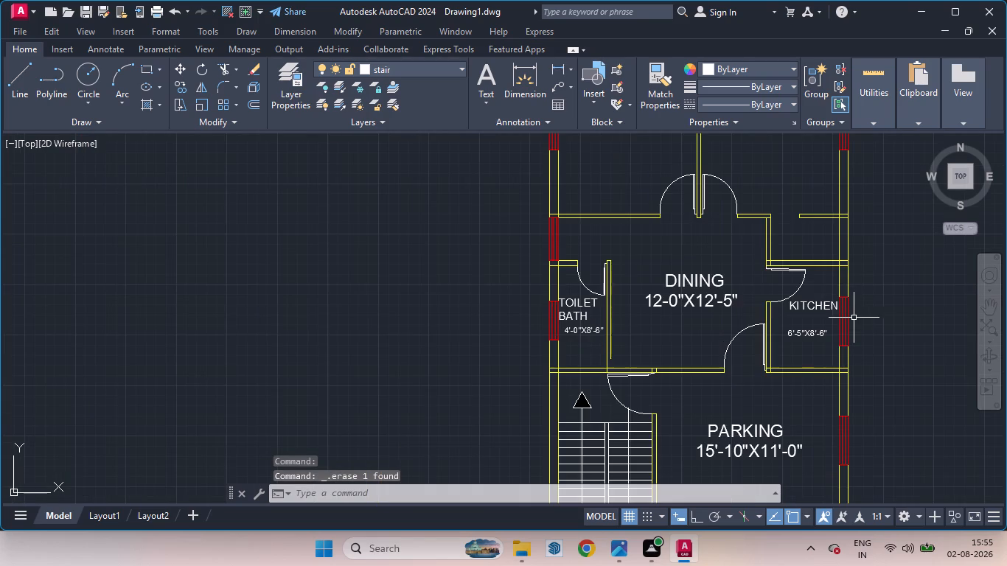
scroll(791, 321, up, 2)
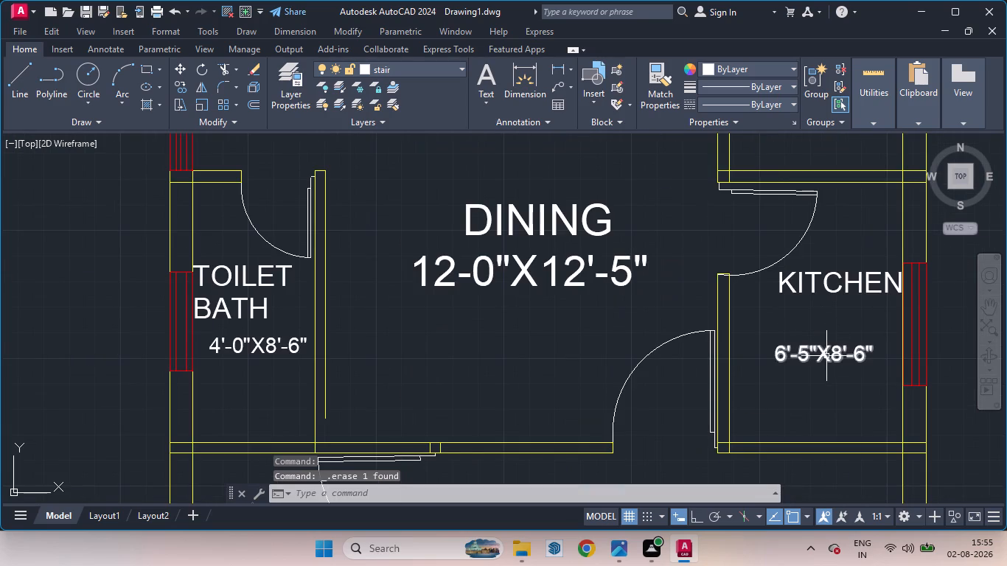
click(826, 358)
key(m)
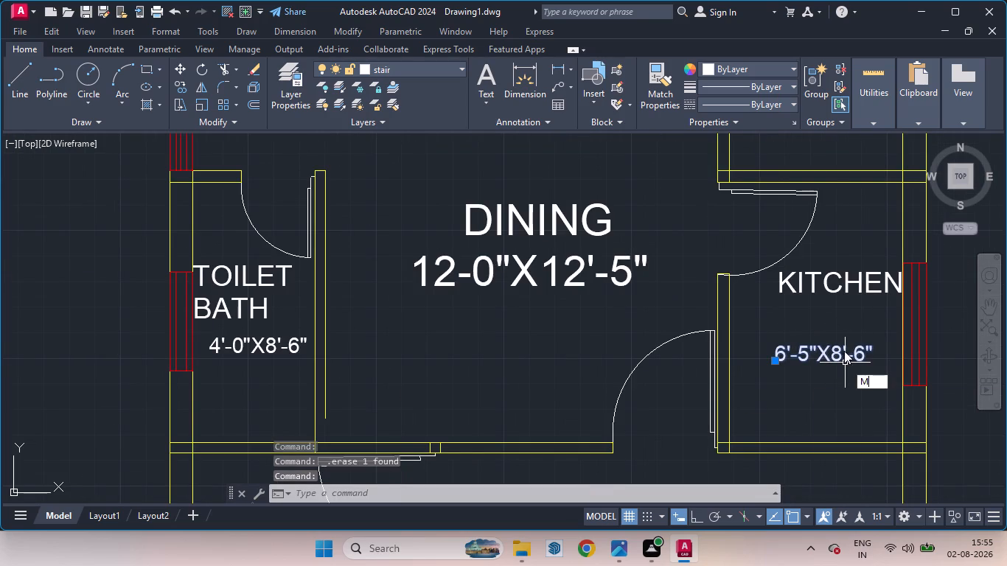
key(Return)
click(821, 345)
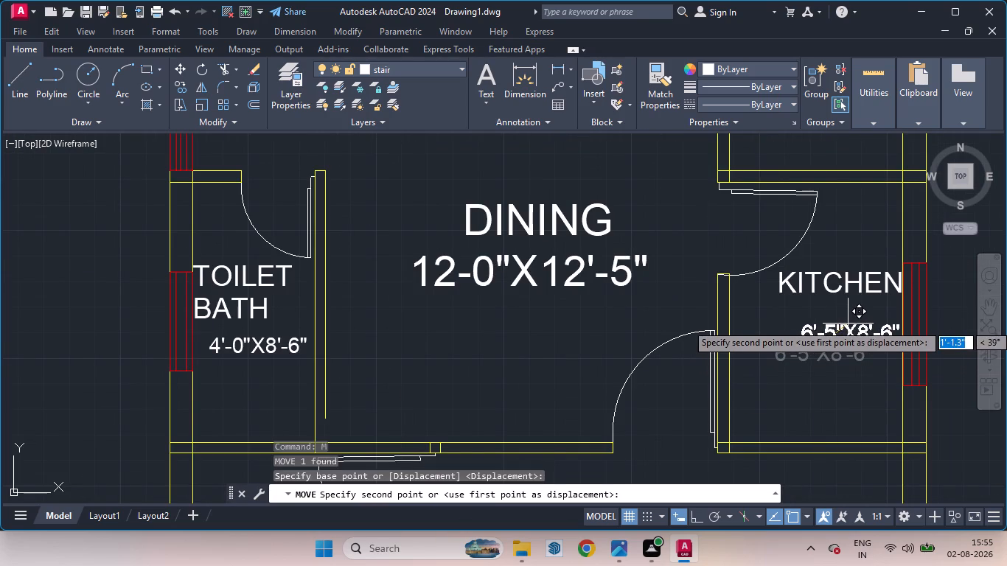
click(838, 311)
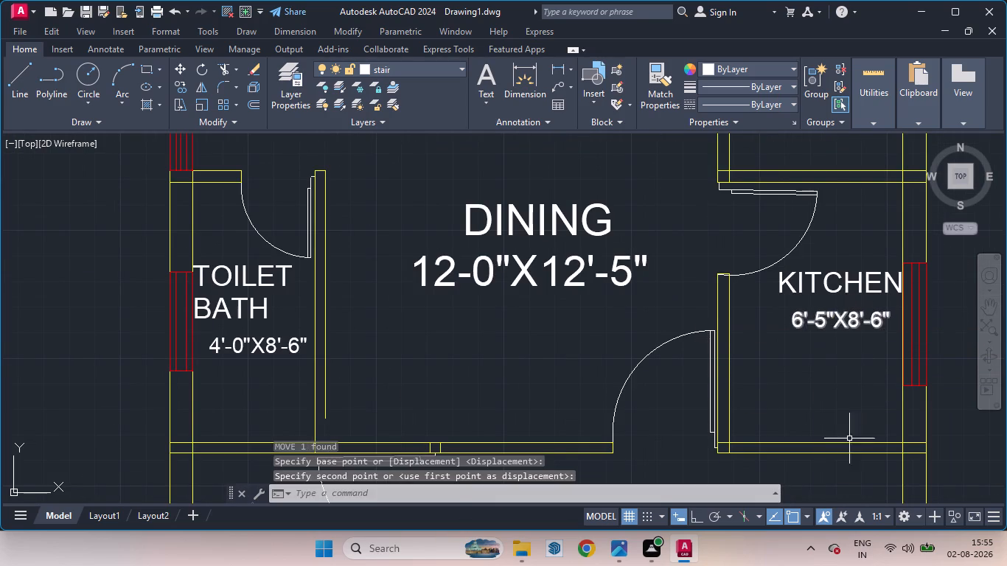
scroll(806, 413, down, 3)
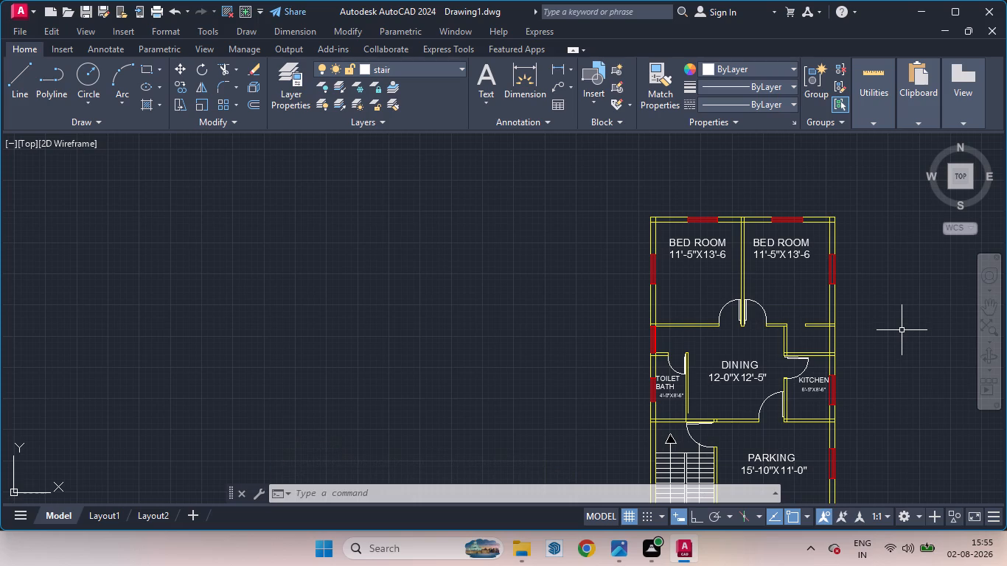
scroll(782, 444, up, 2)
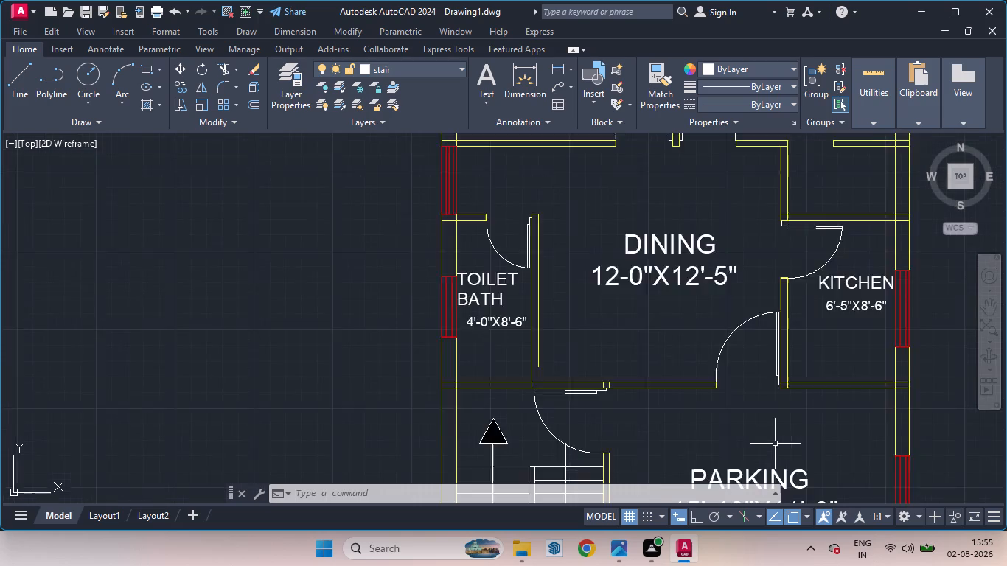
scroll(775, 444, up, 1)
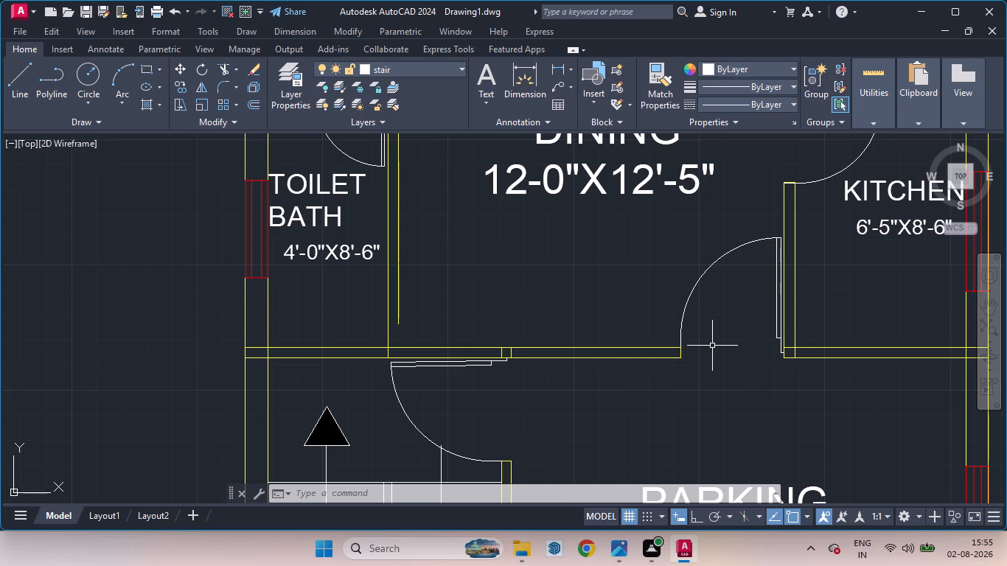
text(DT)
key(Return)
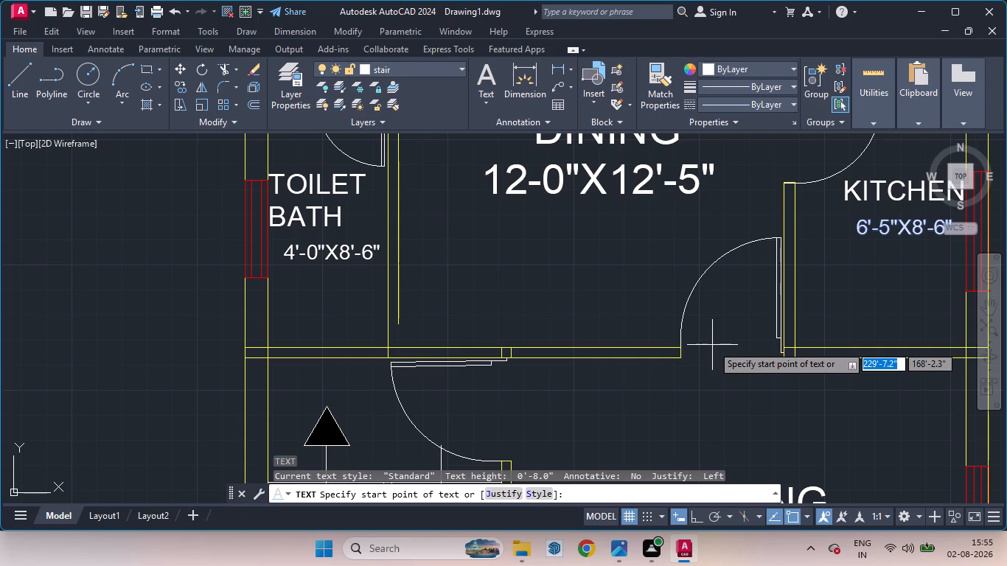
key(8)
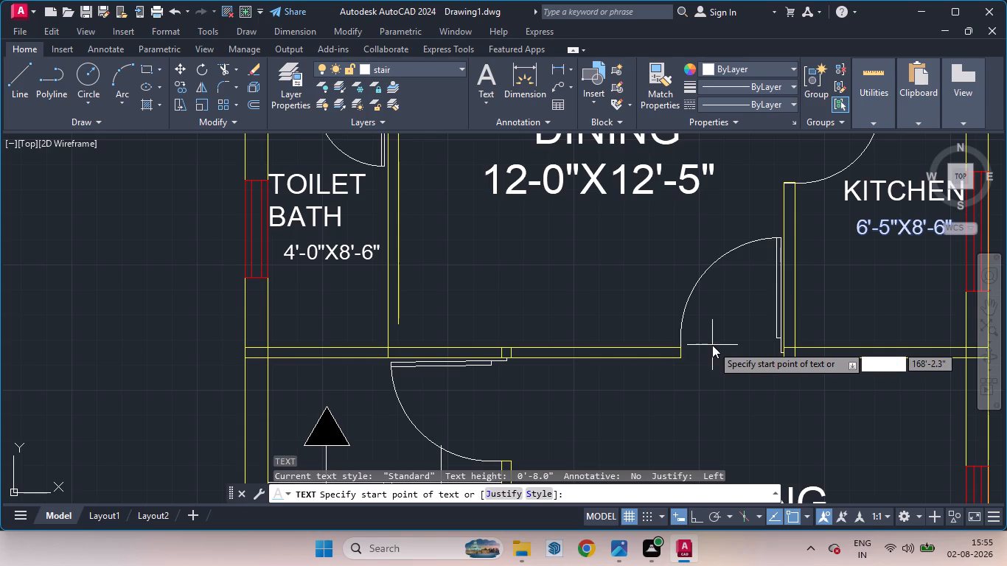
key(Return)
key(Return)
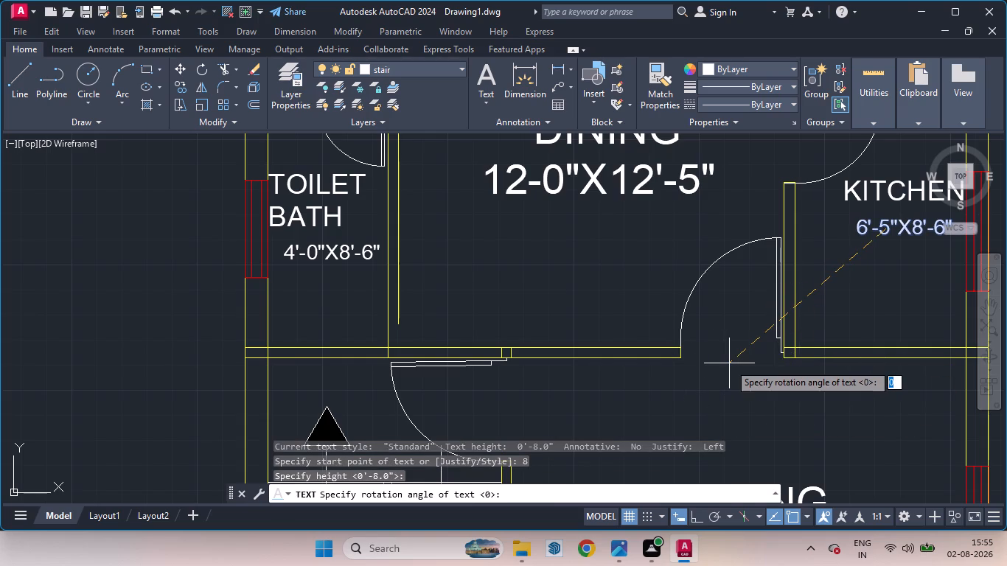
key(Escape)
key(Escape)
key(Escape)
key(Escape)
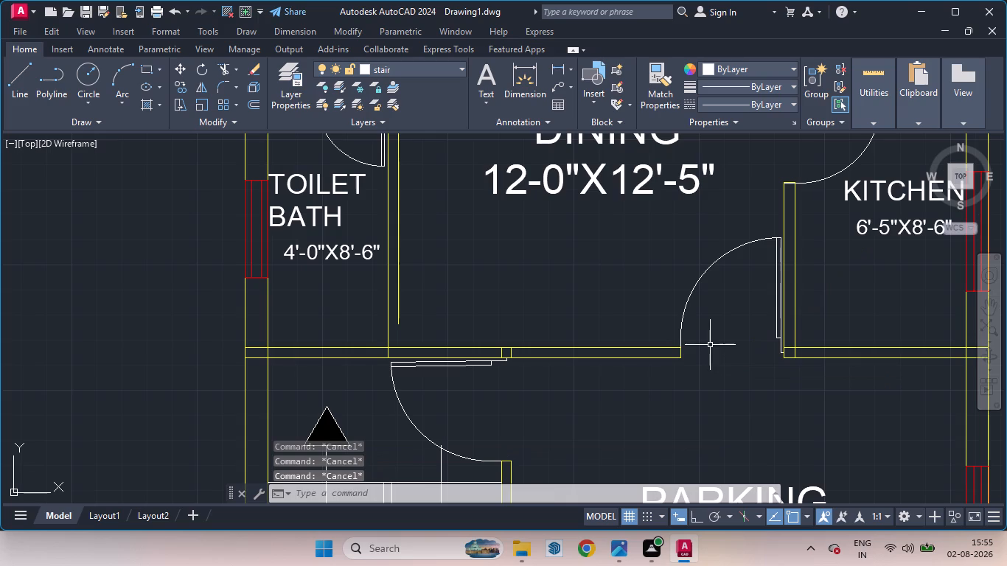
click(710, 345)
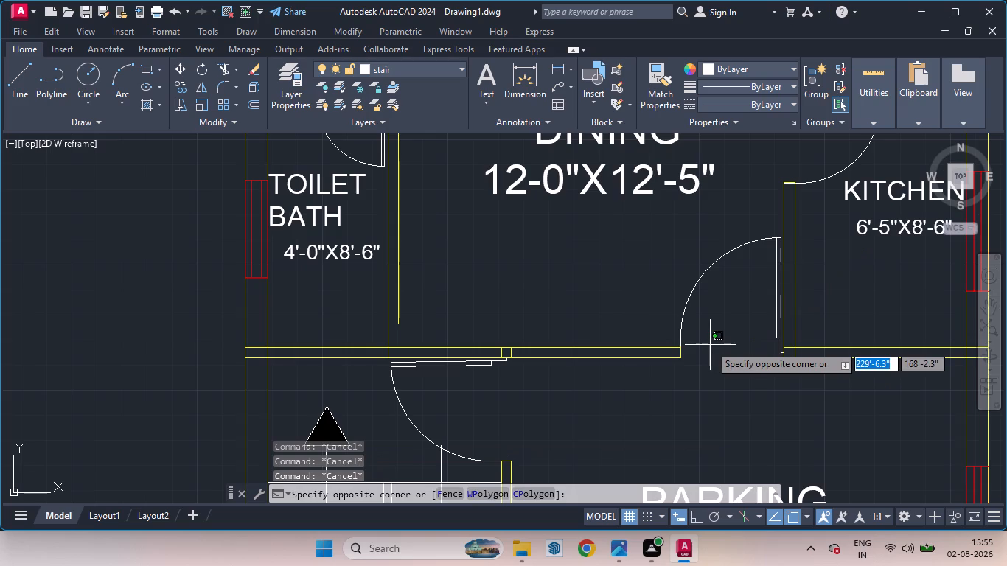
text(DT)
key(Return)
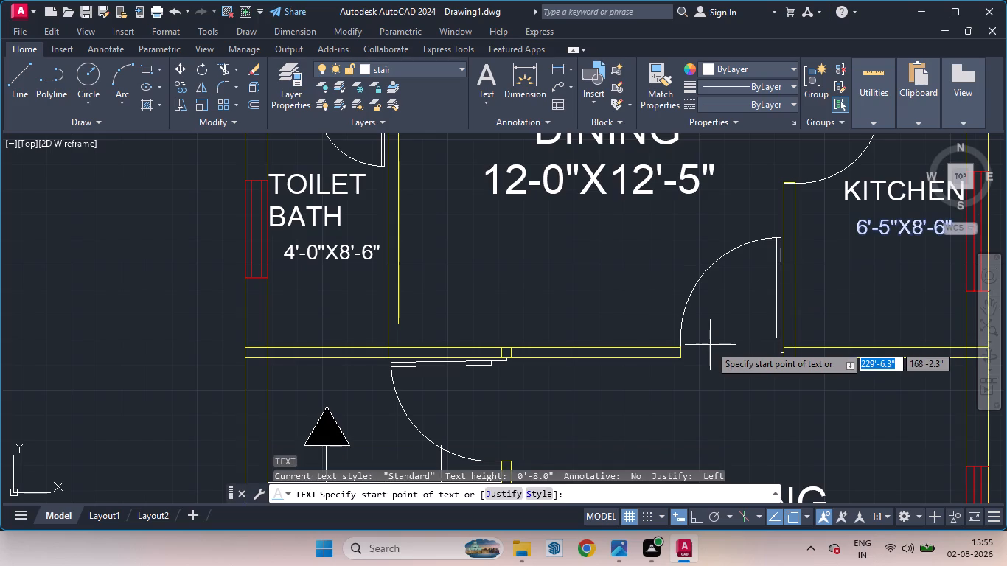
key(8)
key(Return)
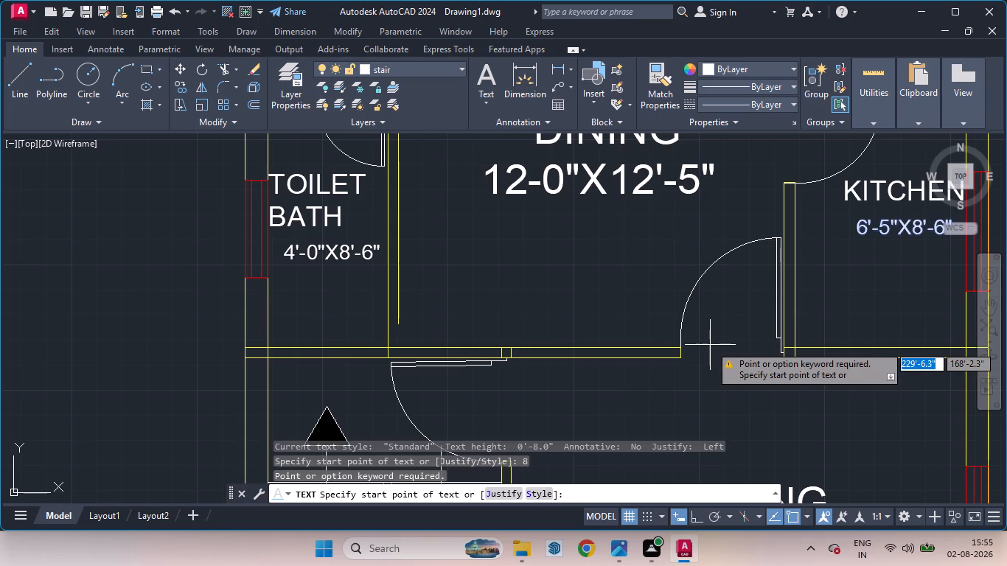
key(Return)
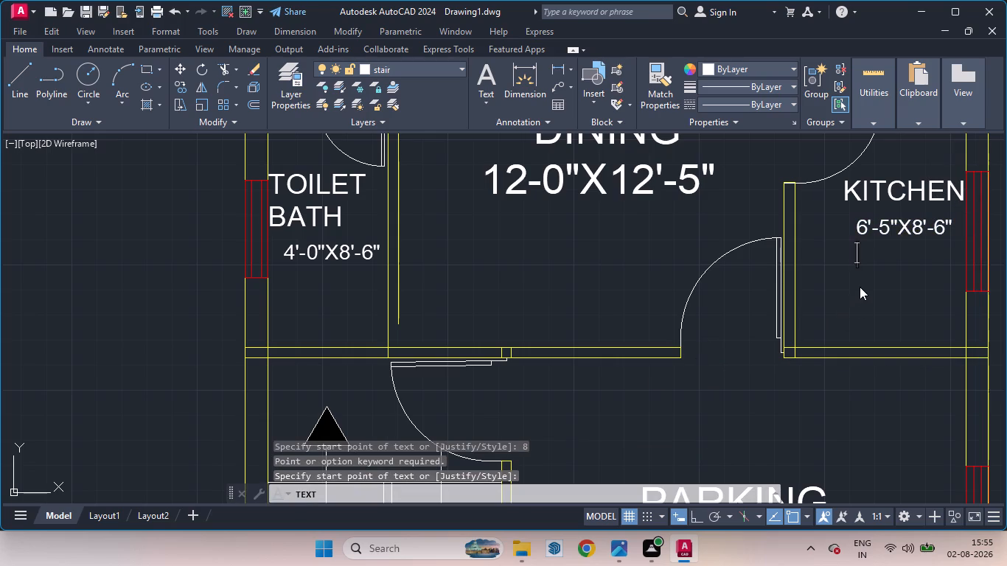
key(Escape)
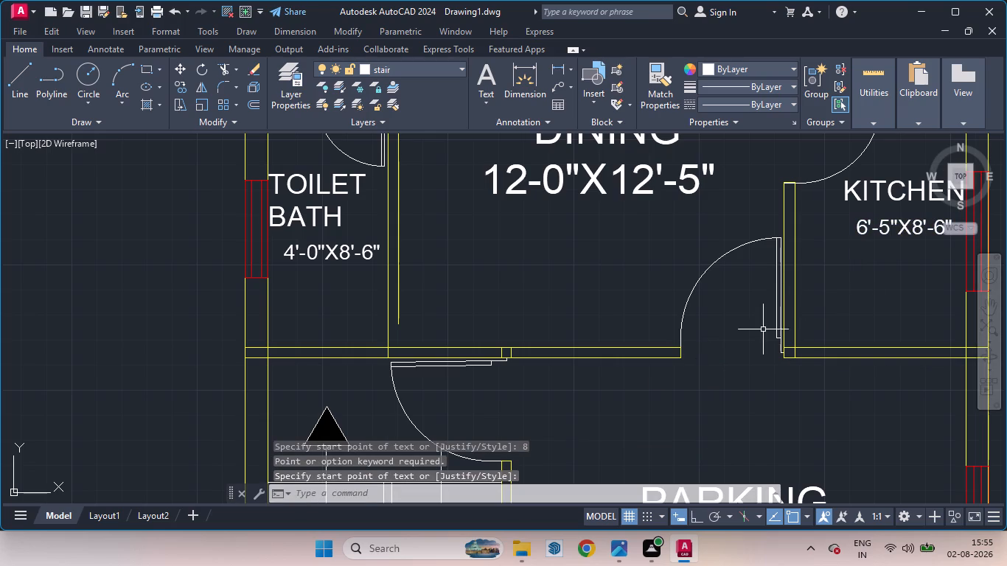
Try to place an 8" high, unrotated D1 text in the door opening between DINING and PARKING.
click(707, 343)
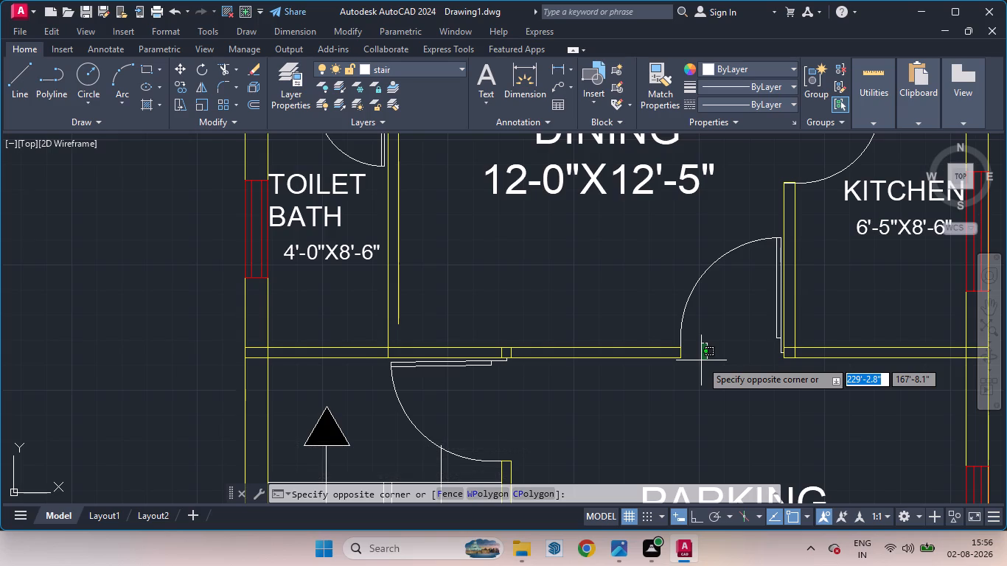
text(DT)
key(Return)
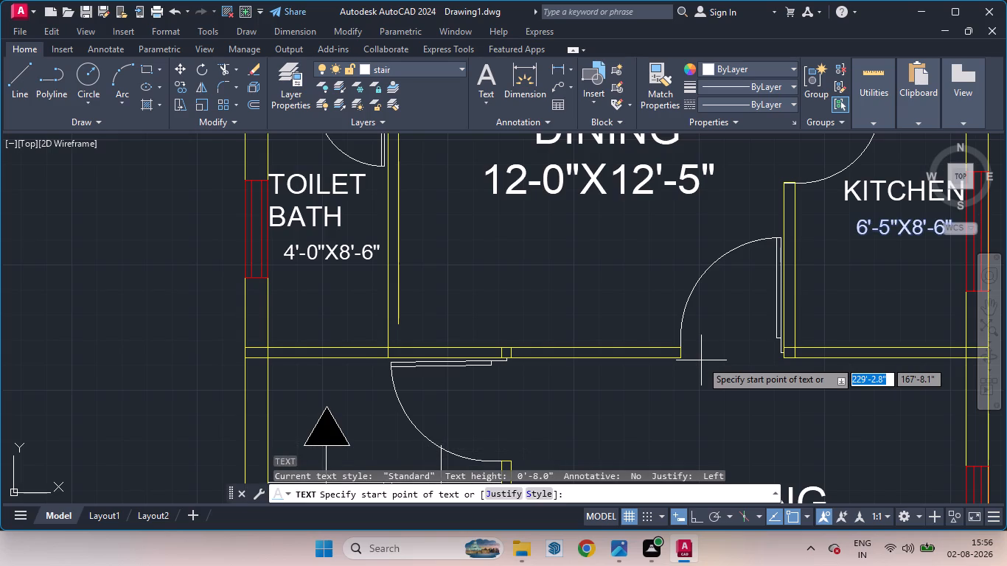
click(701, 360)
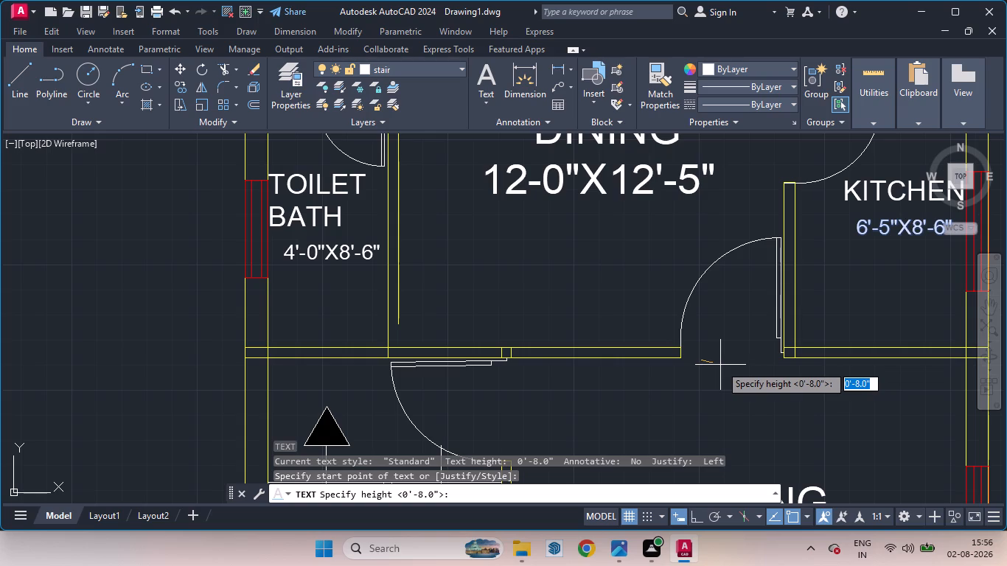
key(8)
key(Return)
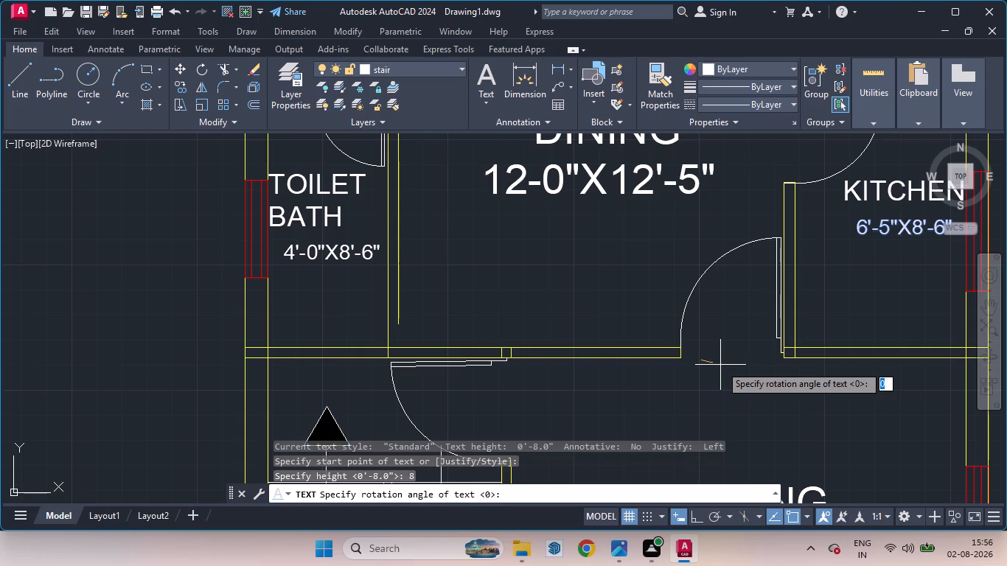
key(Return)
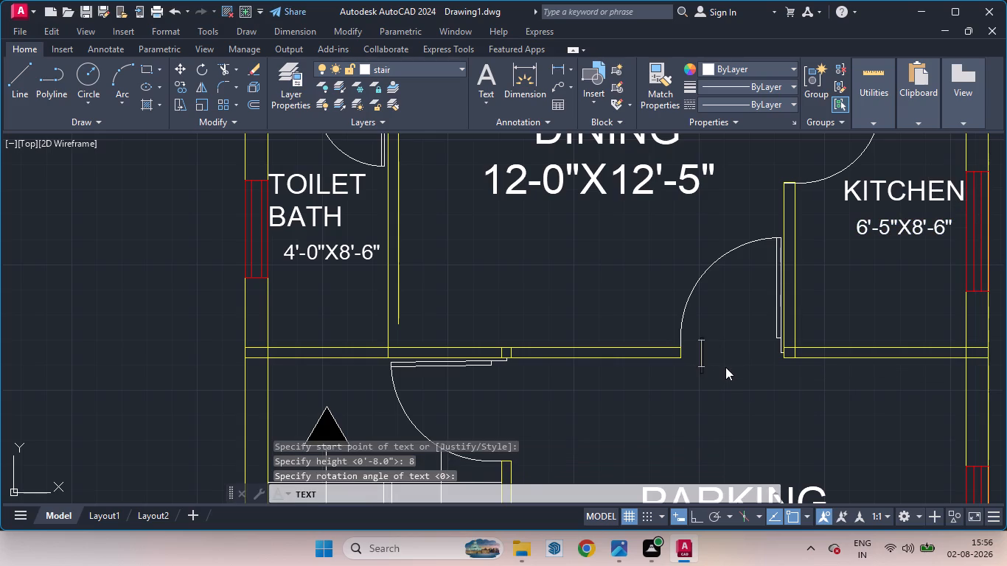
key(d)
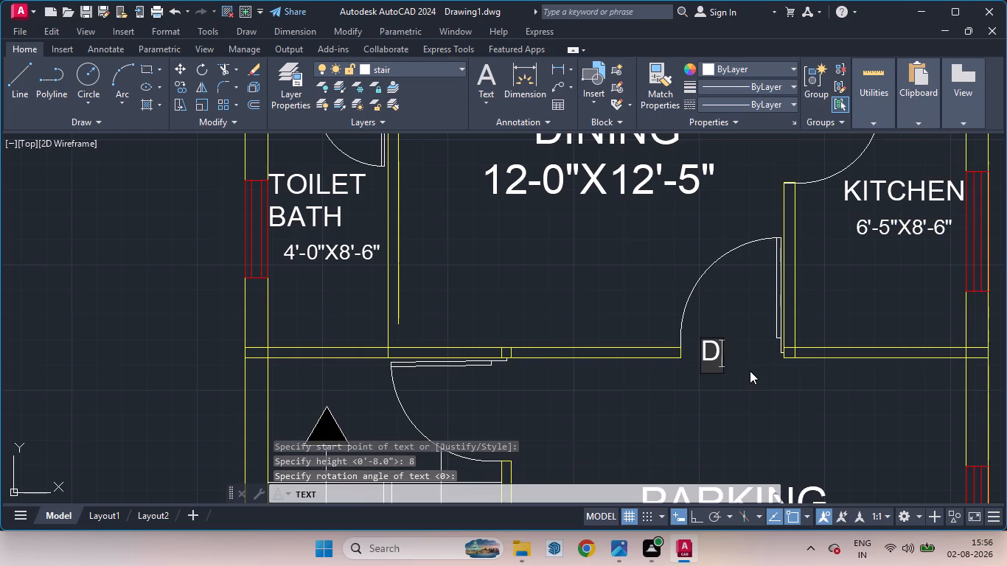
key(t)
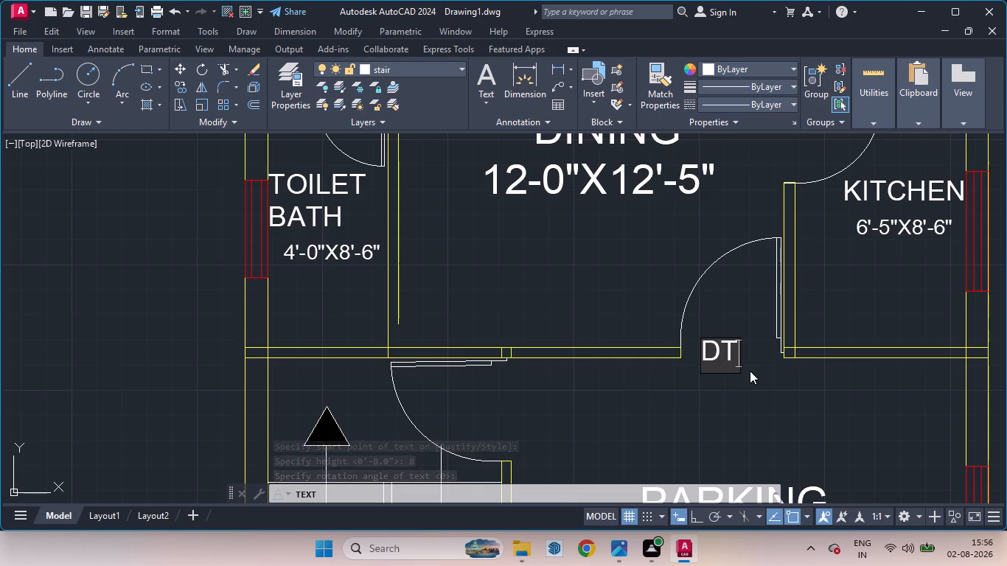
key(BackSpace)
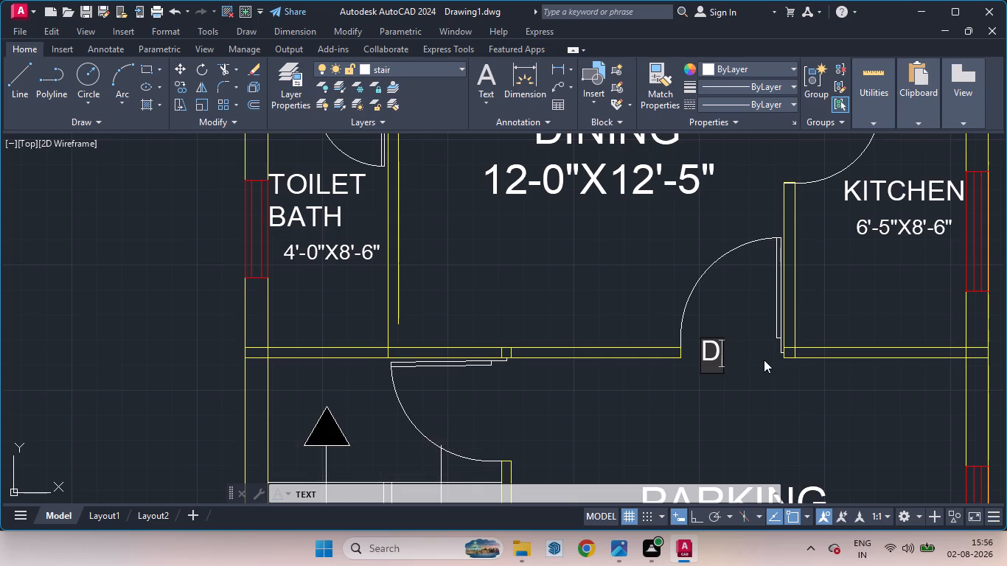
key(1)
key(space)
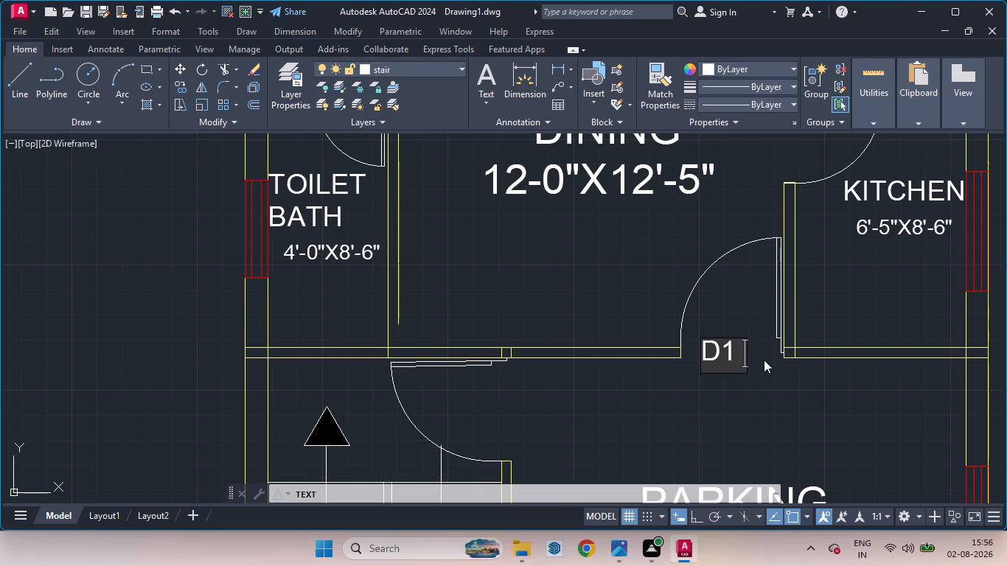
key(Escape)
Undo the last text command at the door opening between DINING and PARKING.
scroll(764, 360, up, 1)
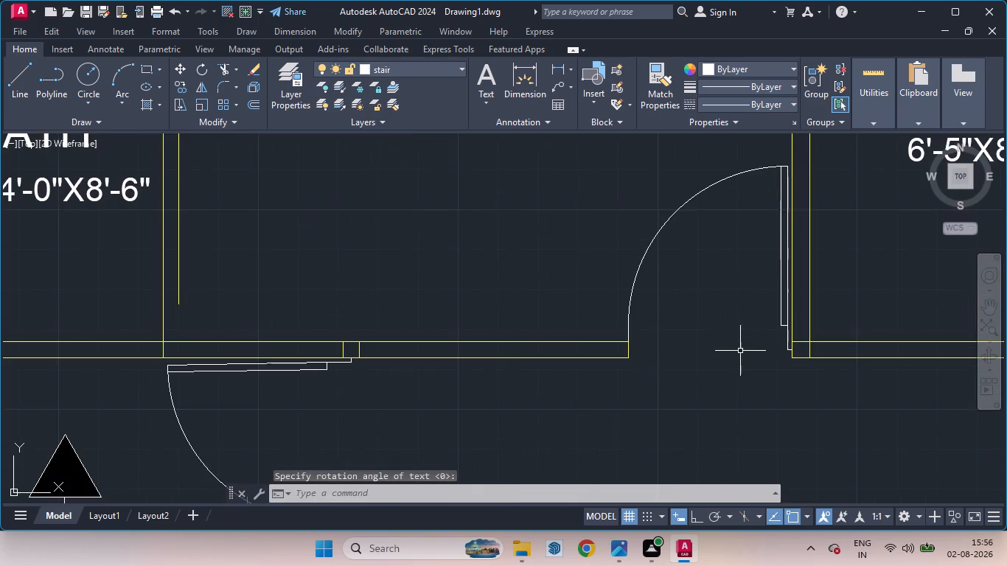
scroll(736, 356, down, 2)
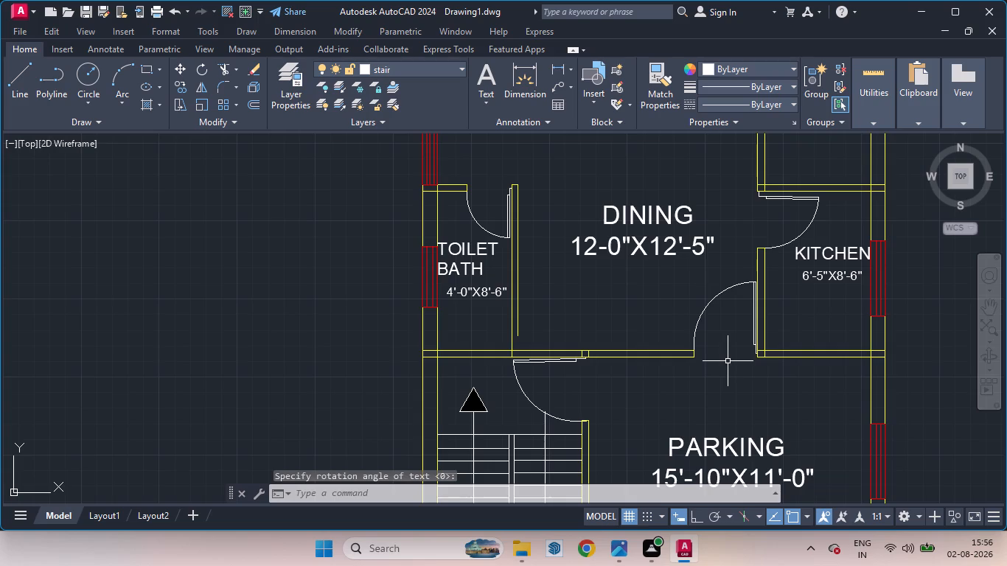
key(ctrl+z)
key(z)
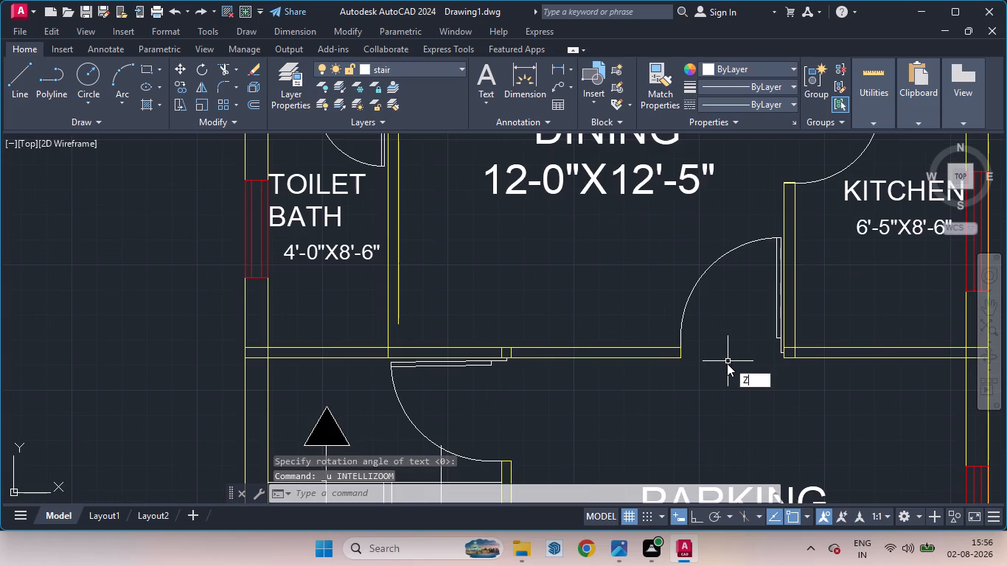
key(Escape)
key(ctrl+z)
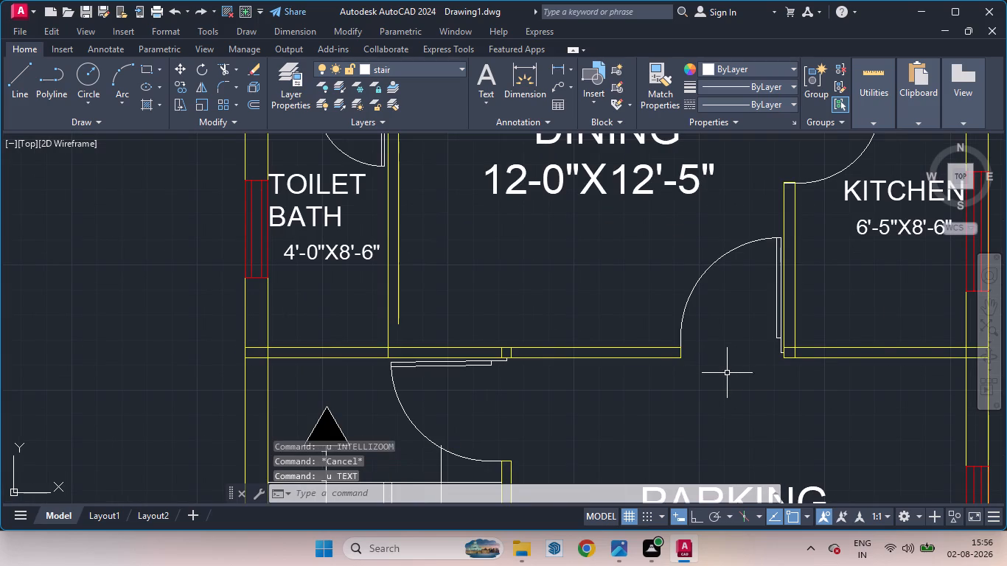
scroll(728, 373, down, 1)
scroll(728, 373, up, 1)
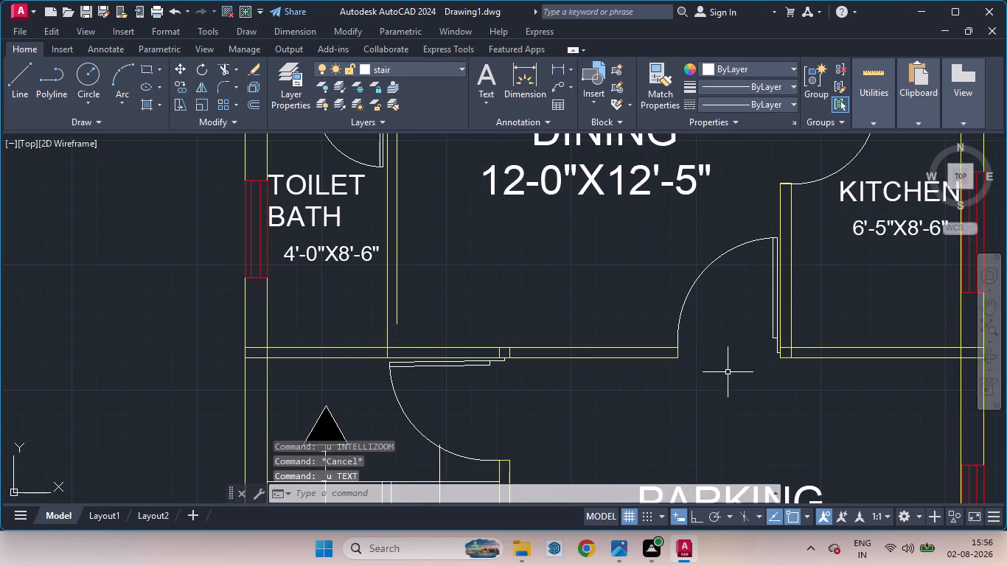
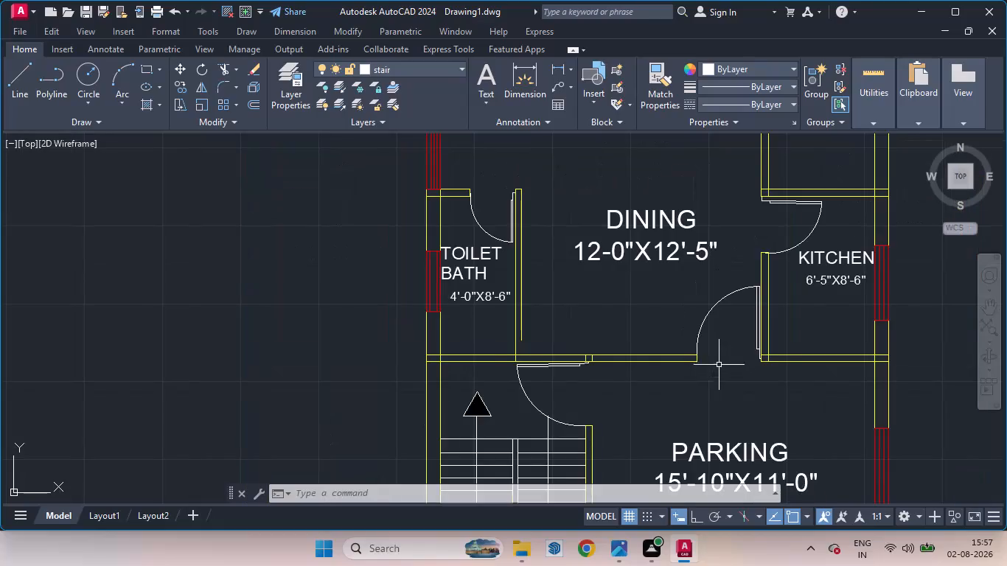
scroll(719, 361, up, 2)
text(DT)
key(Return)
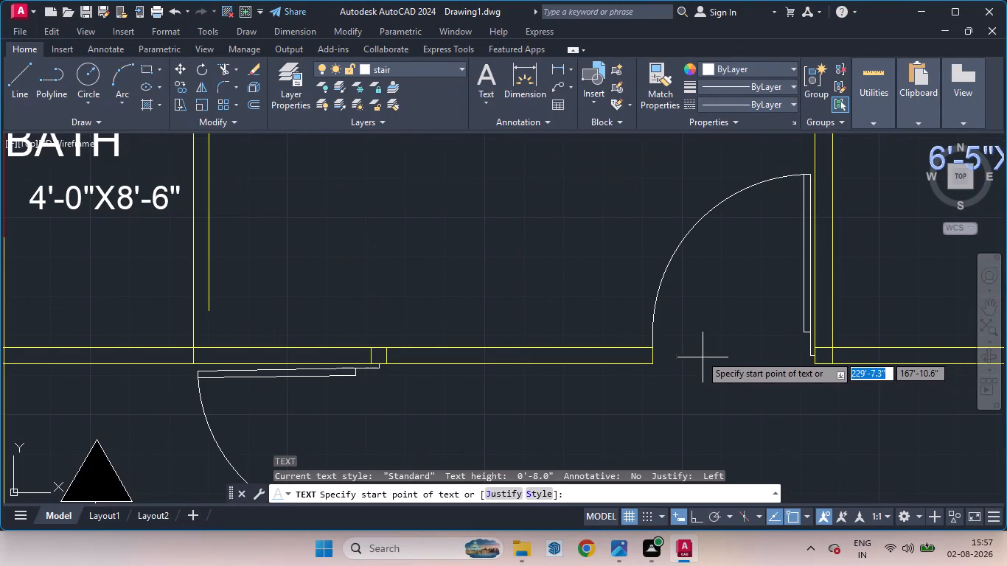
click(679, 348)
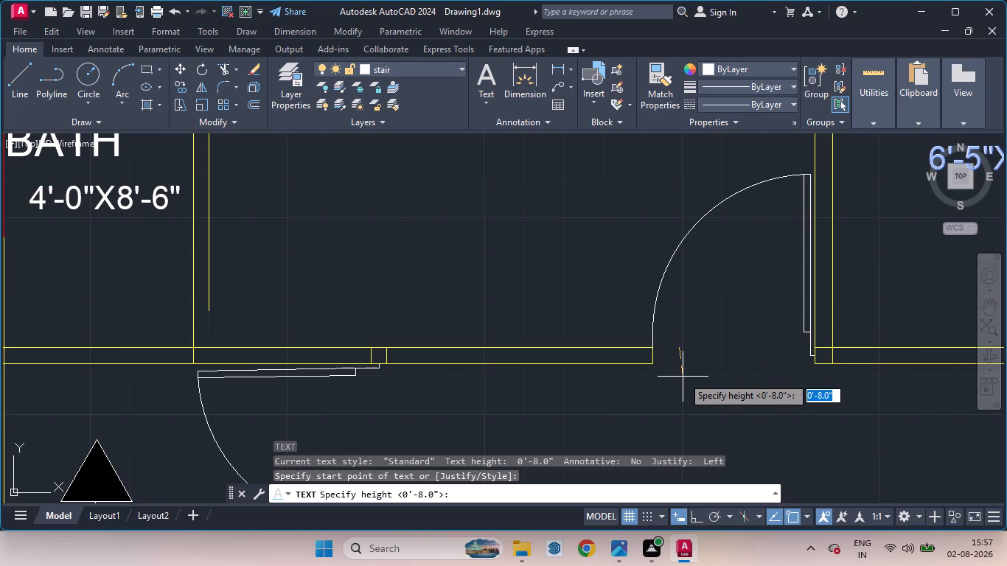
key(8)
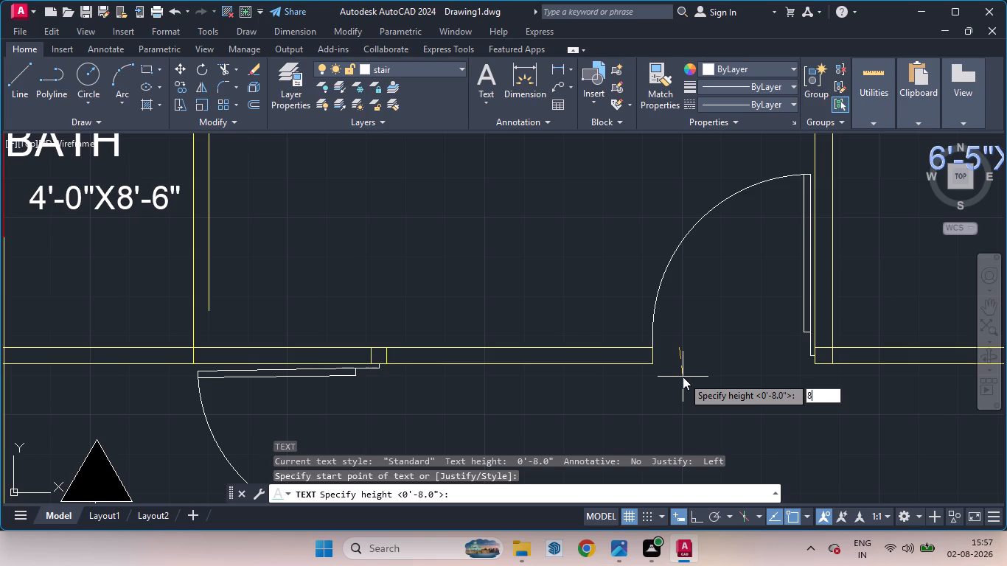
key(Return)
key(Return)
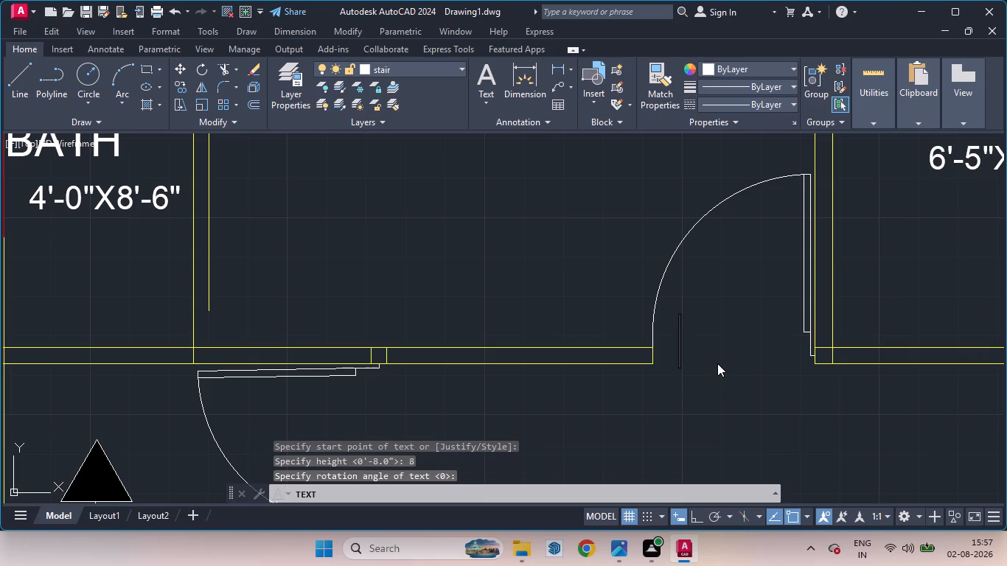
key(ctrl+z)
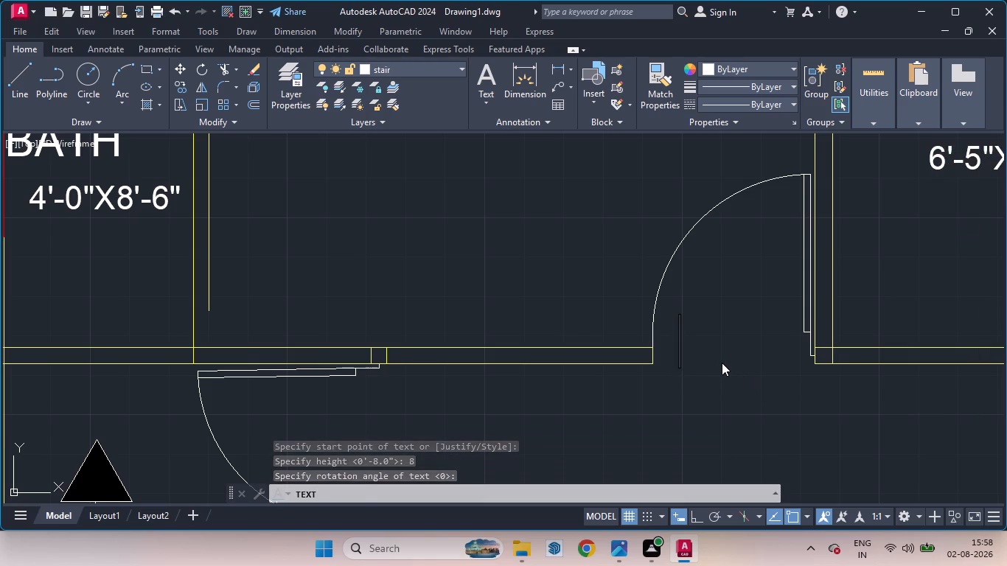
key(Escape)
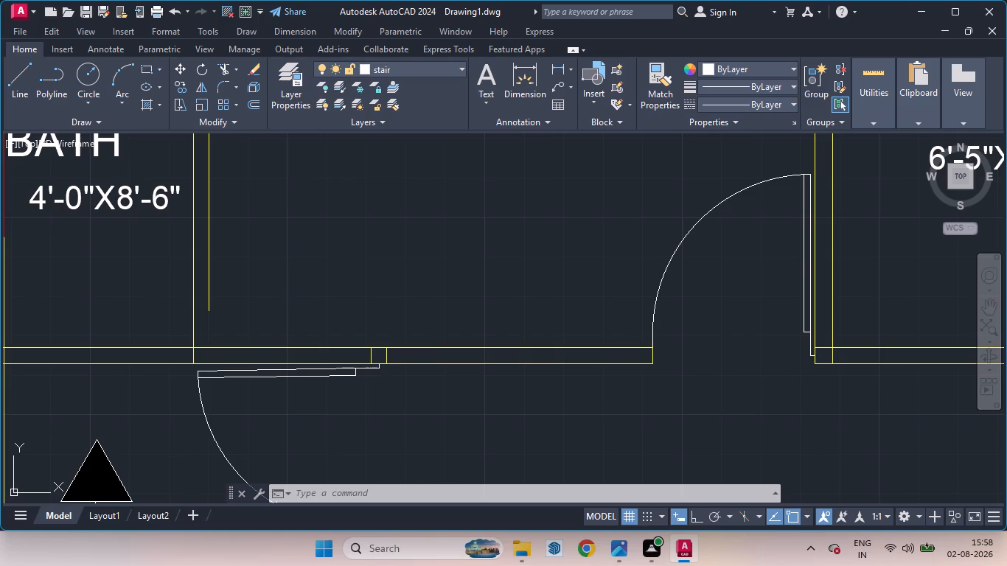
Add single-line text D1, height 7 and rotation 0, in the door opening between the dining and parking areas.
text(DT)
key(Return)
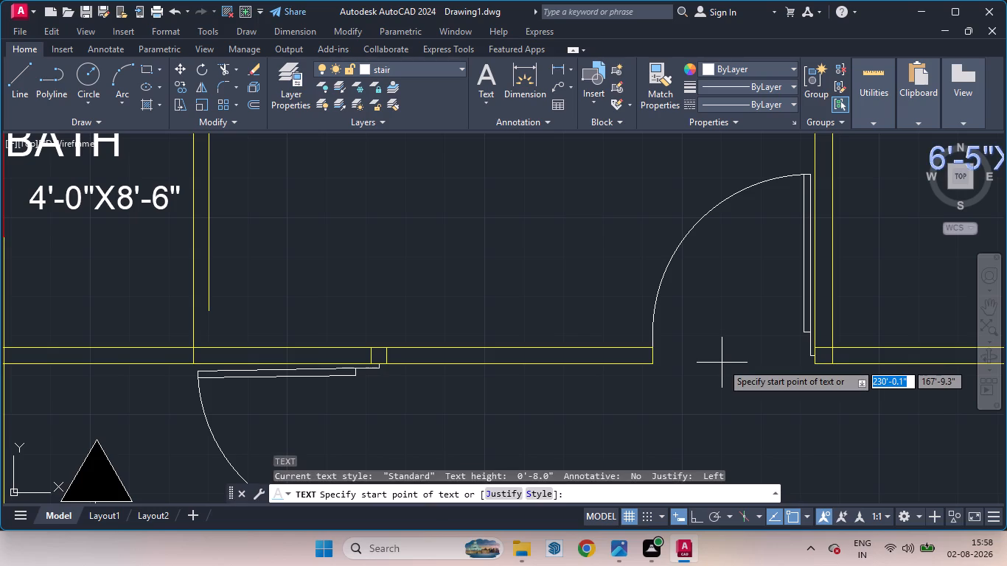
click(680, 345)
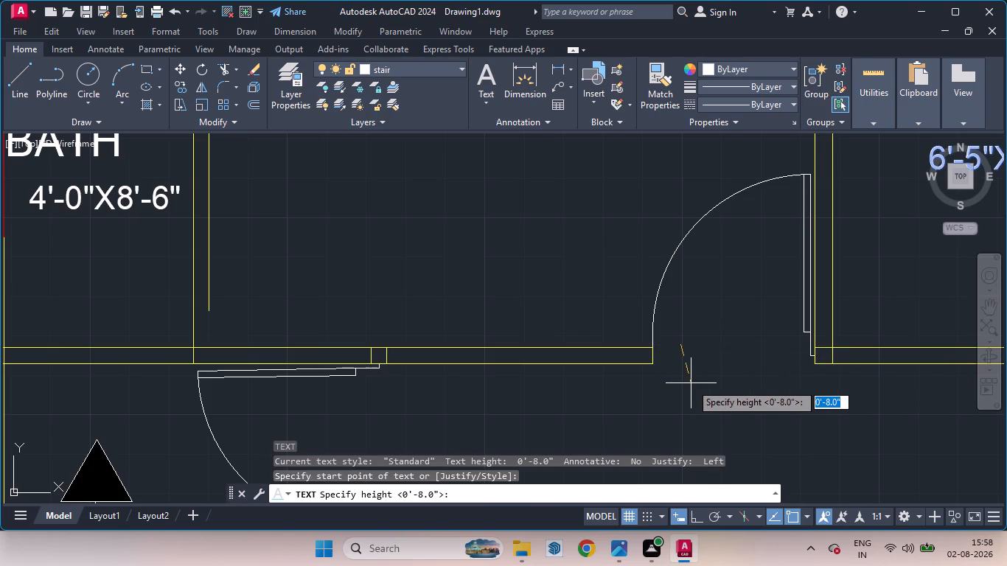
key(7)
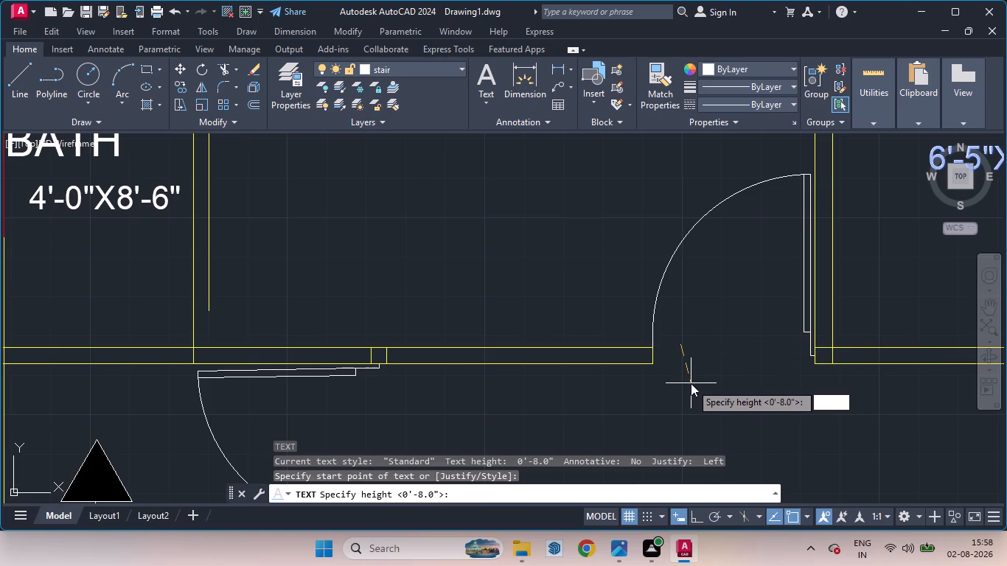
key(Return)
key(Return)
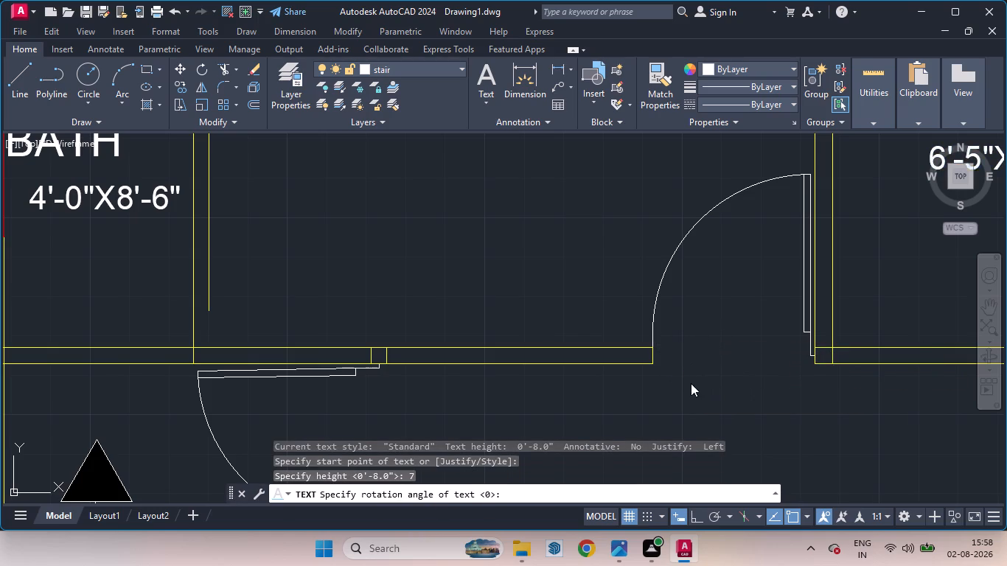
scroll(700, 360, down, 1)
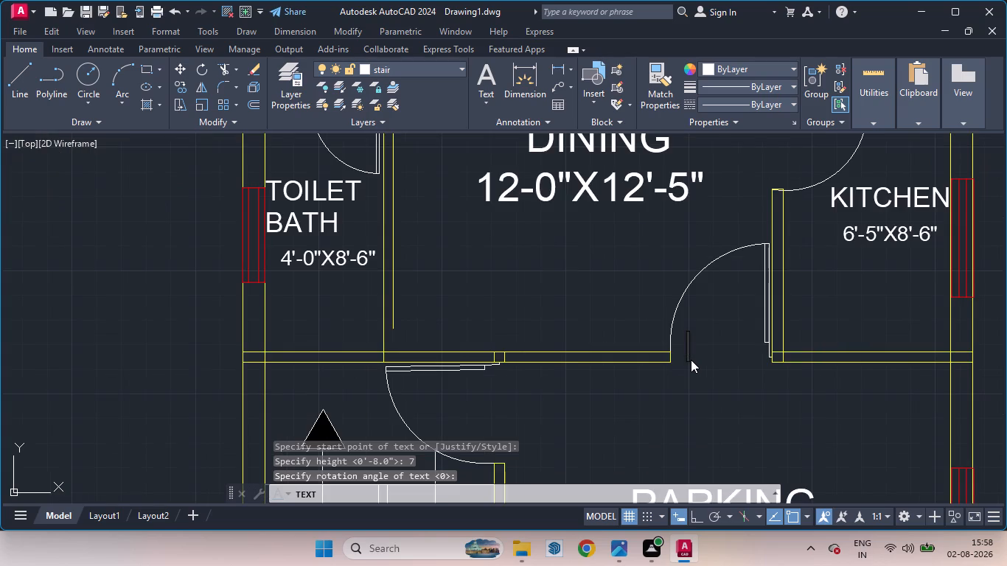
text(DT)
scroll(666, 391, down, 2)
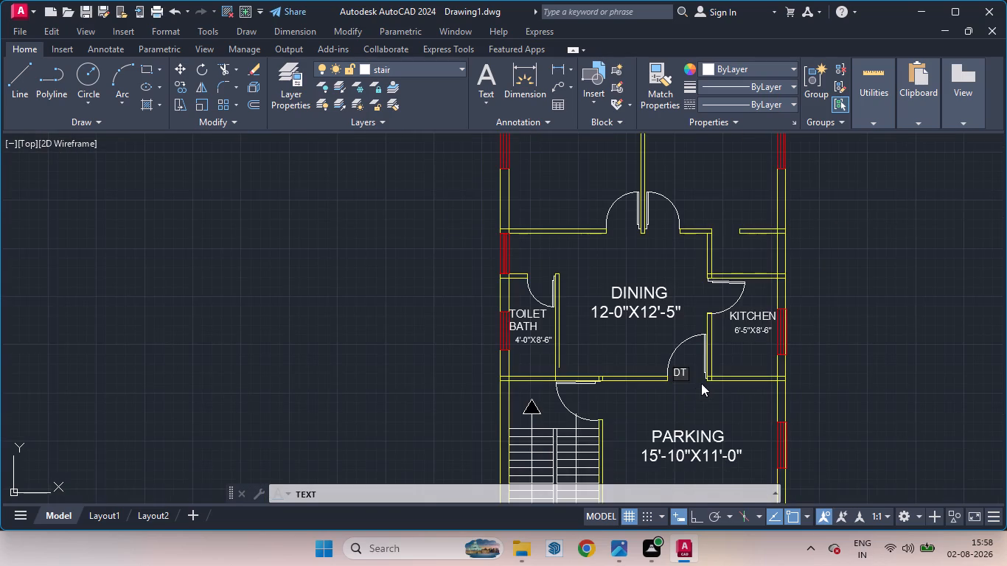
scroll(701, 383, up, 1)
key(BackSpace)
key(1)
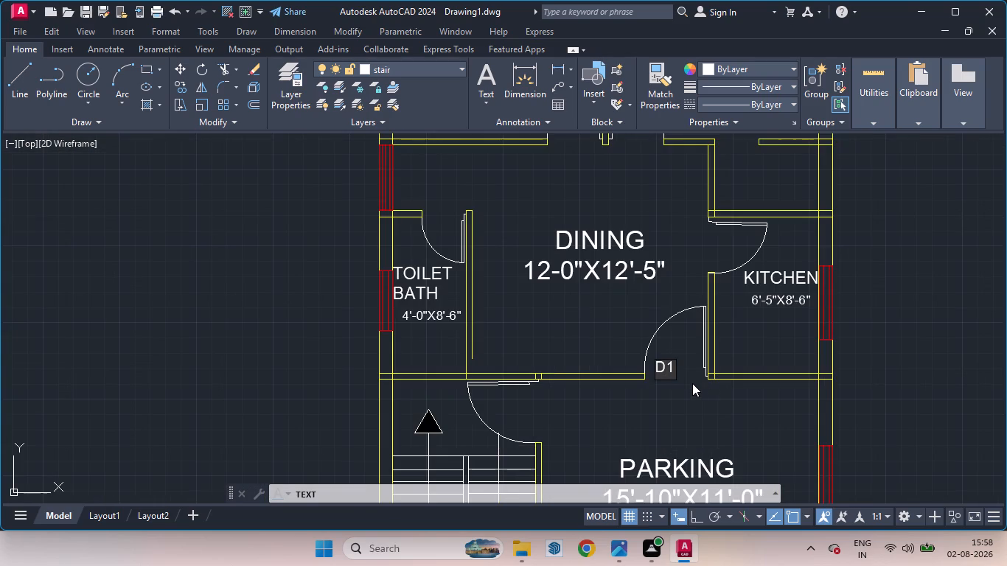
click(892, 388)
scroll(886, 394, down, 1)
key(Escape)
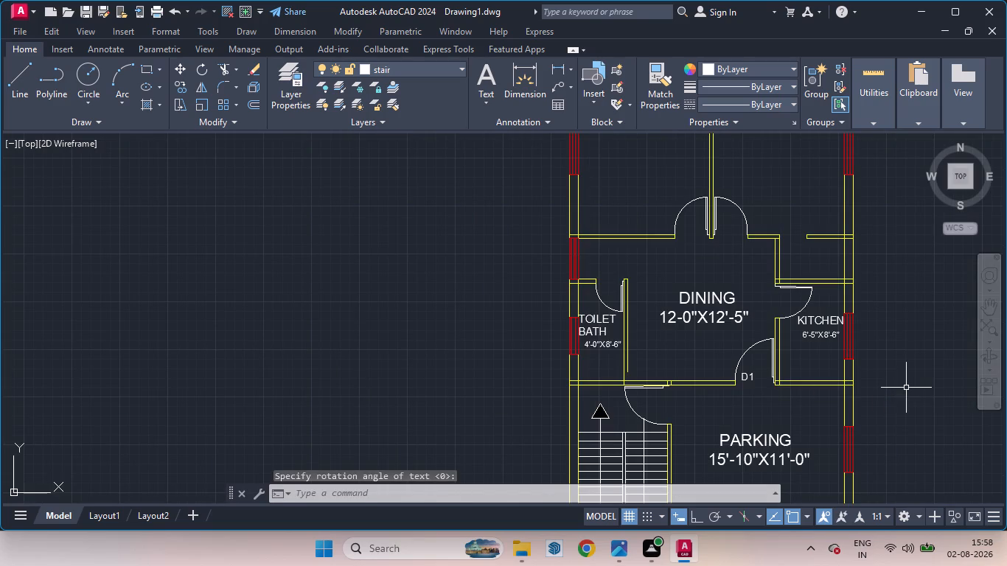
Move the D1 label about 9 inches toward the middle of the dining–parking door opening.
click(748, 381)
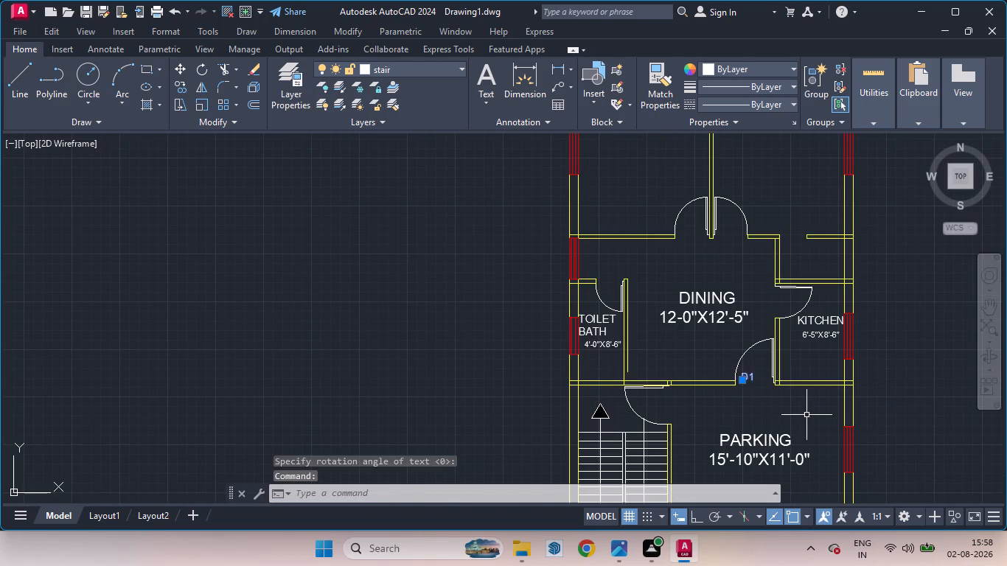
key(m)
scroll(706, 401, up, 4)
key(Return)
scroll(719, 397, down, 1)
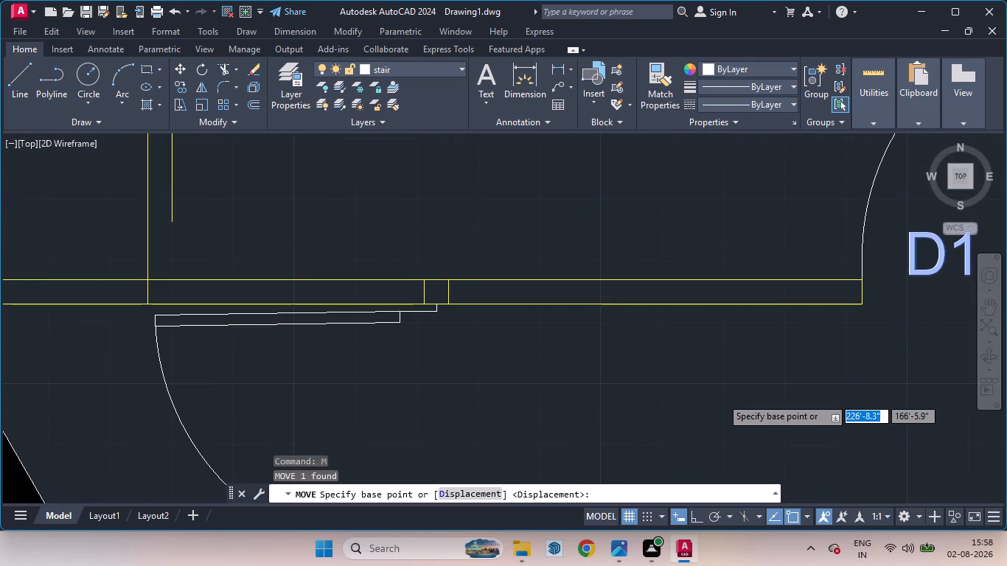
scroll(718, 397, down, 2)
click(779, 370)
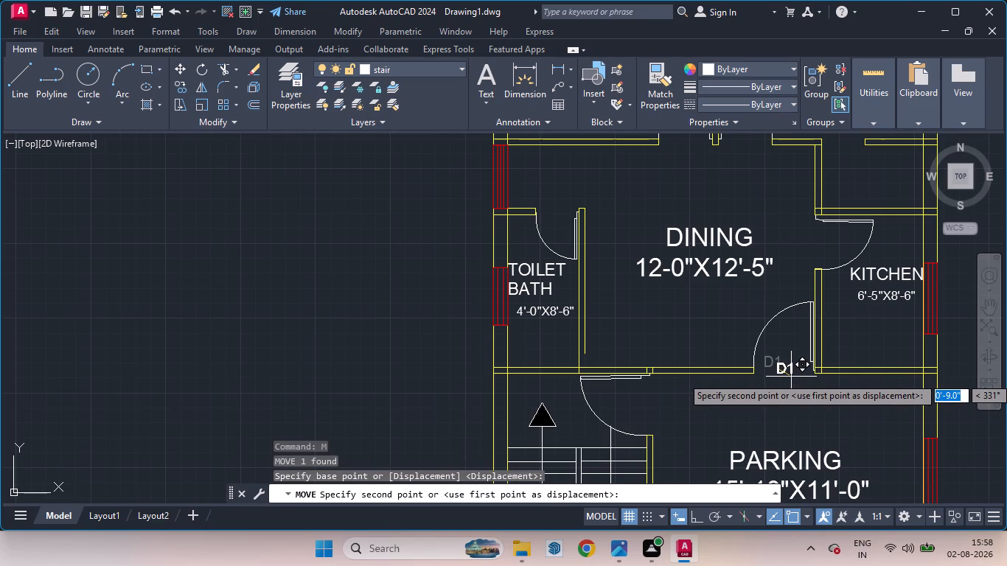
click(791, 377)
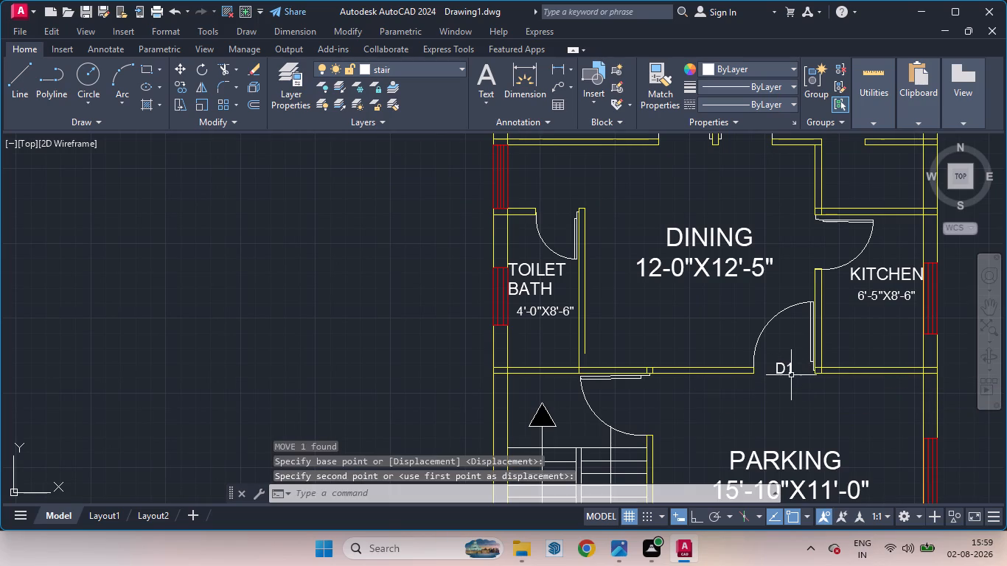
Copy the D1 label to the kitchen door, the toilet door, the two adjacent doors above the dining area, and the staircase door.
click(791, 371)
key(c)
key(o)
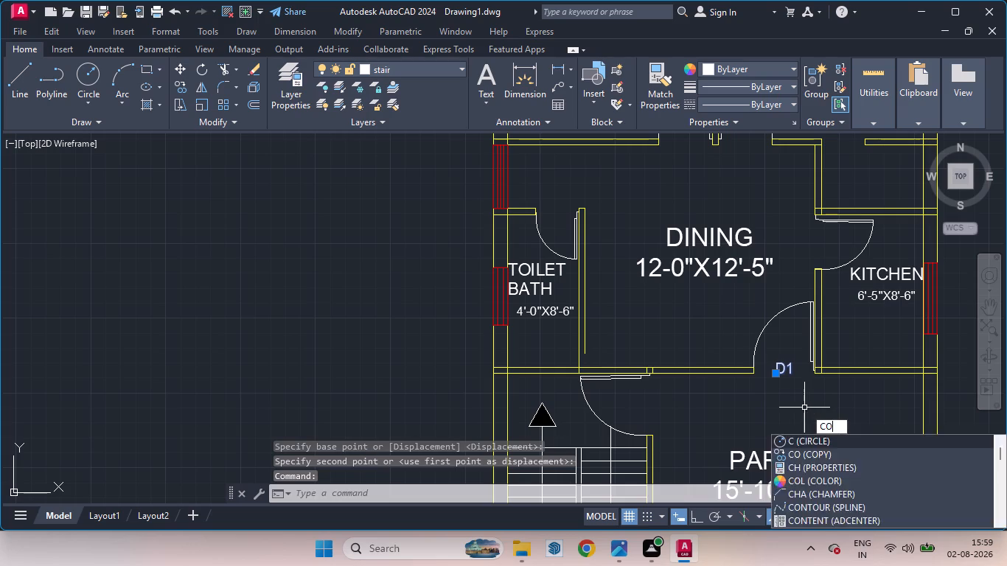
key(Return)
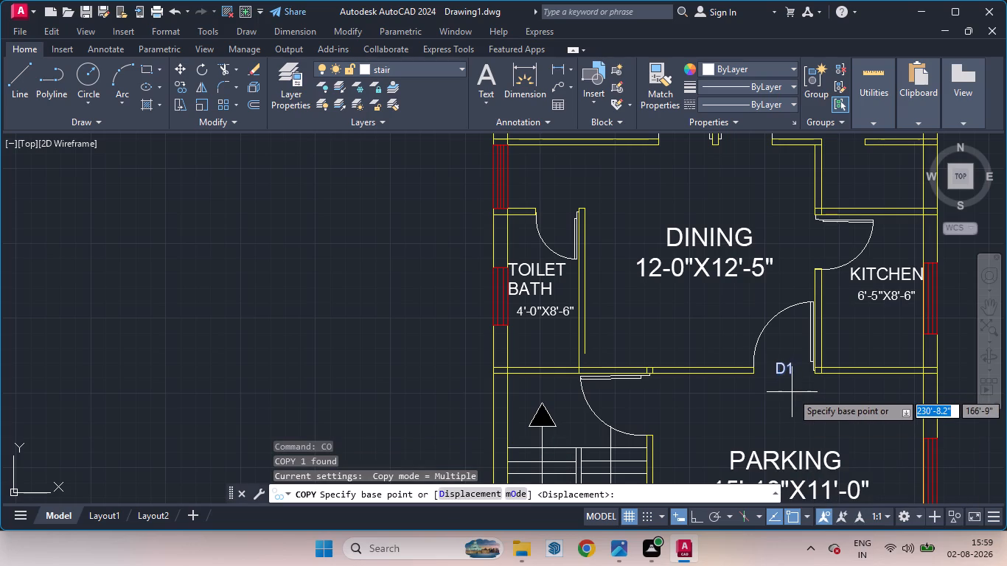
click(790, 371)
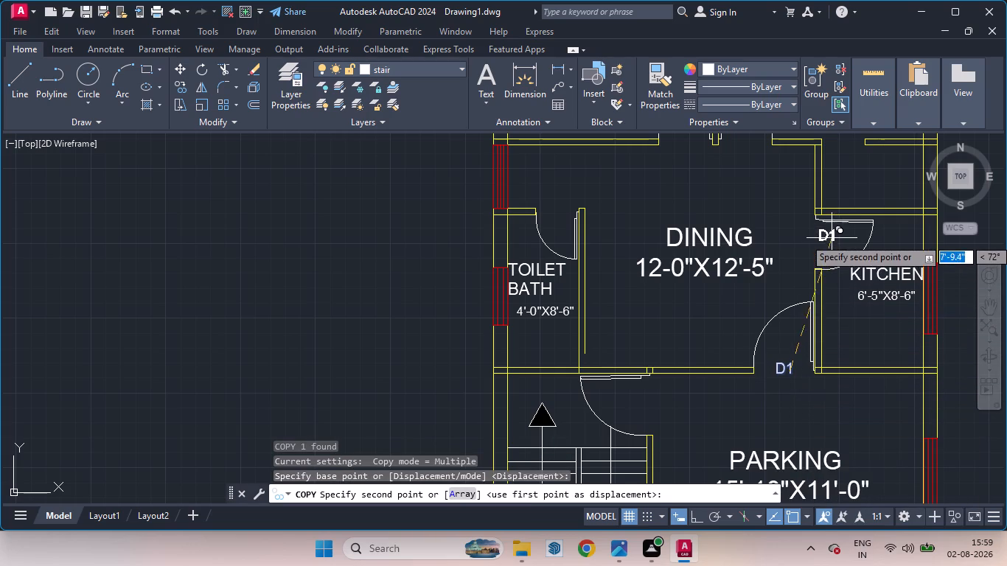
scroll(831, 238, up, 2)
click(805, 244)
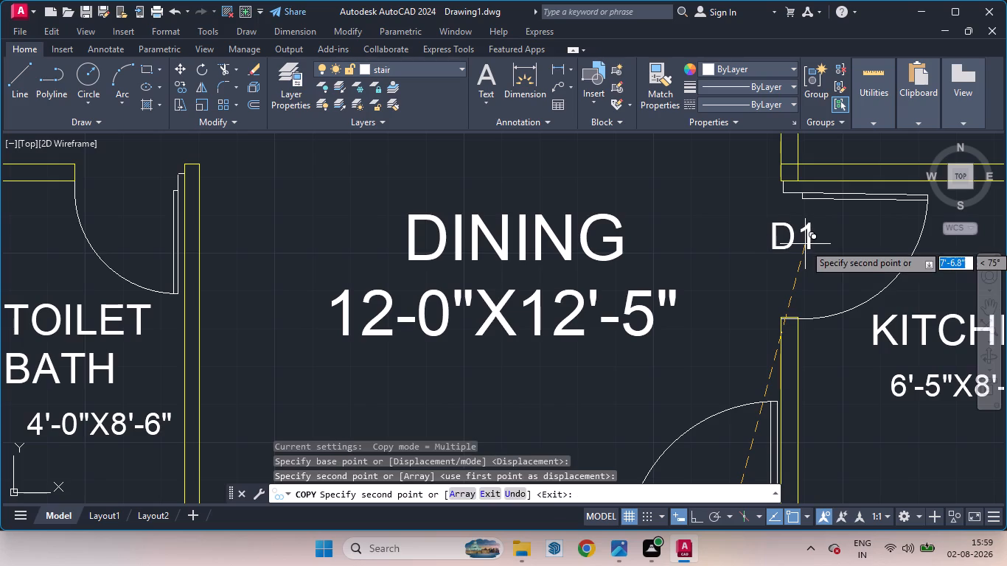
scroll(750, 256, down, 2)
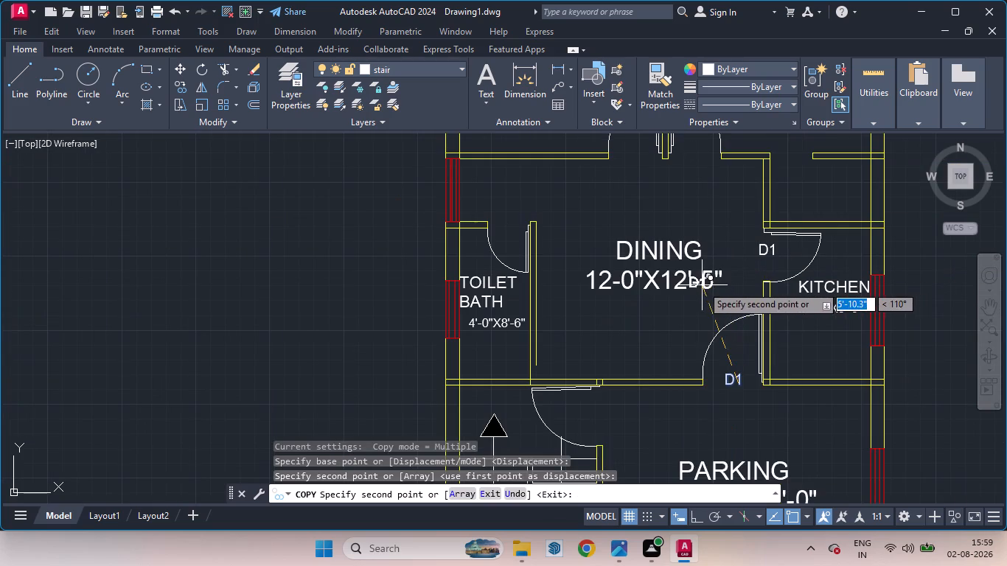
click(514, 229)
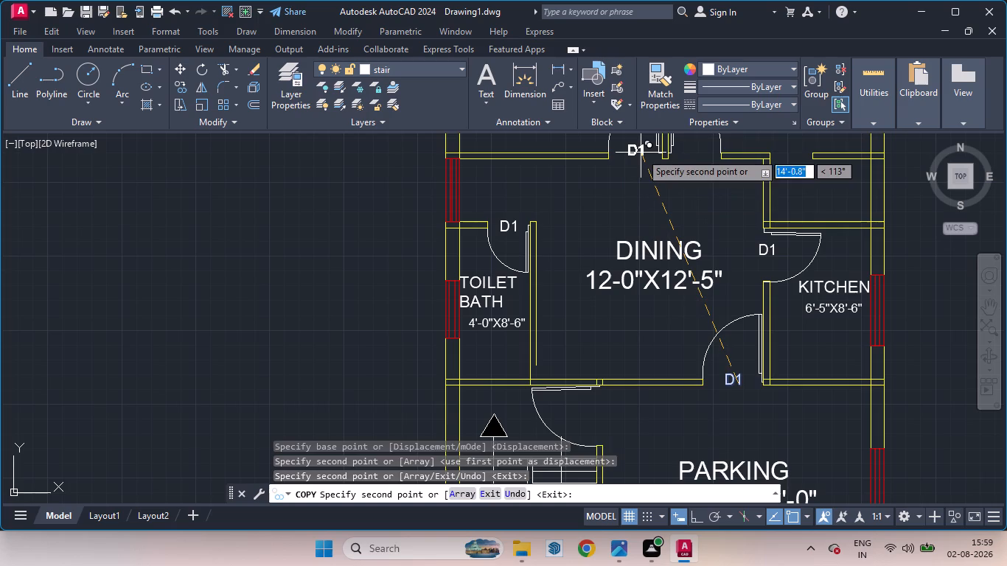
click(641, 153)
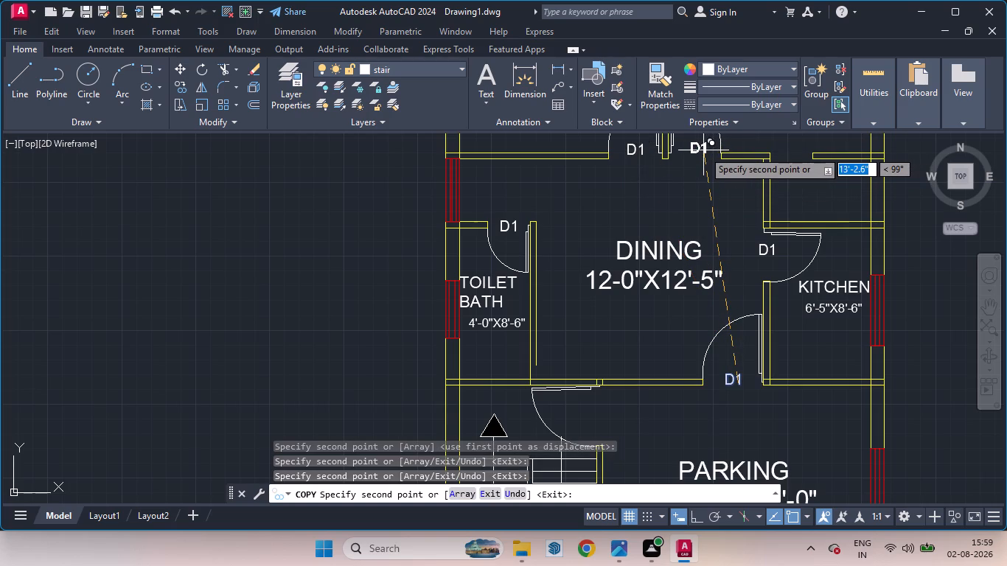
click(703, 150)
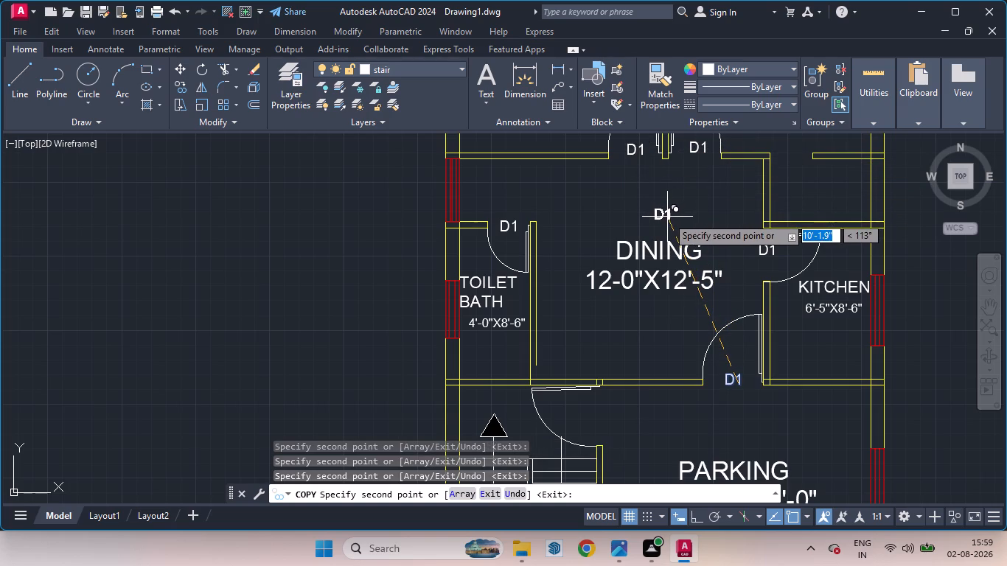
scroll(643, 245, down, 1)
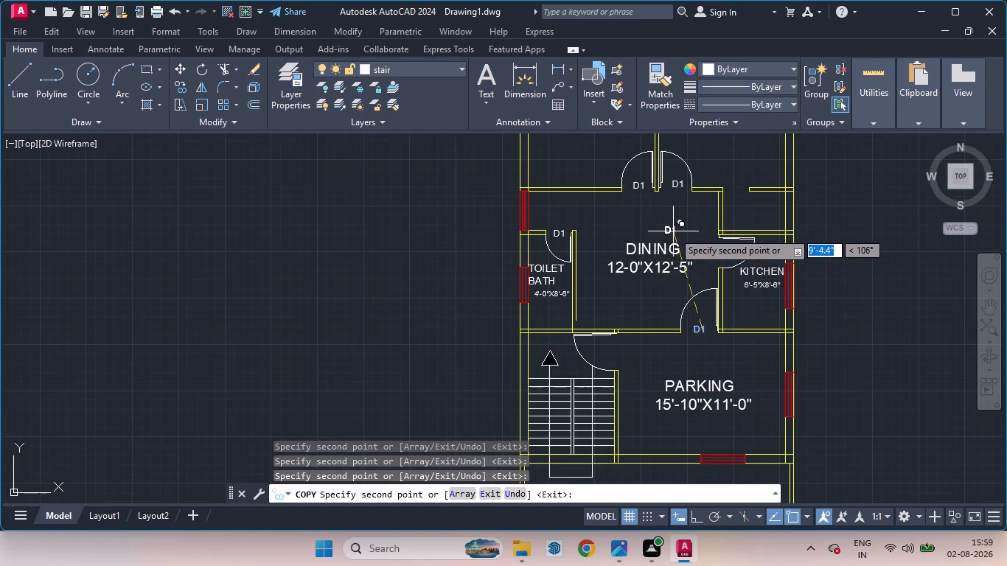
scroll(770, 279, up, 1)
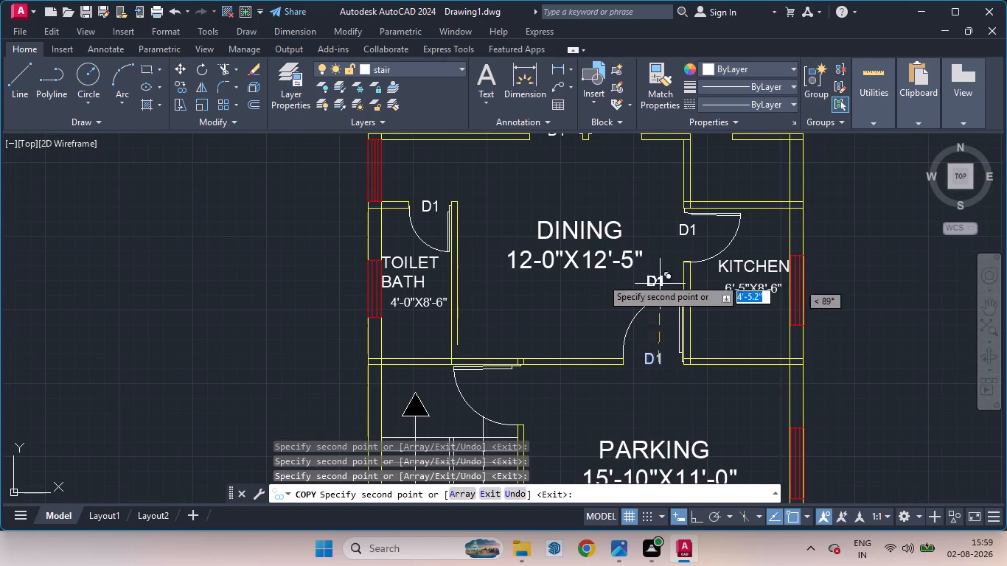
scroll(597, 267, down, 1)
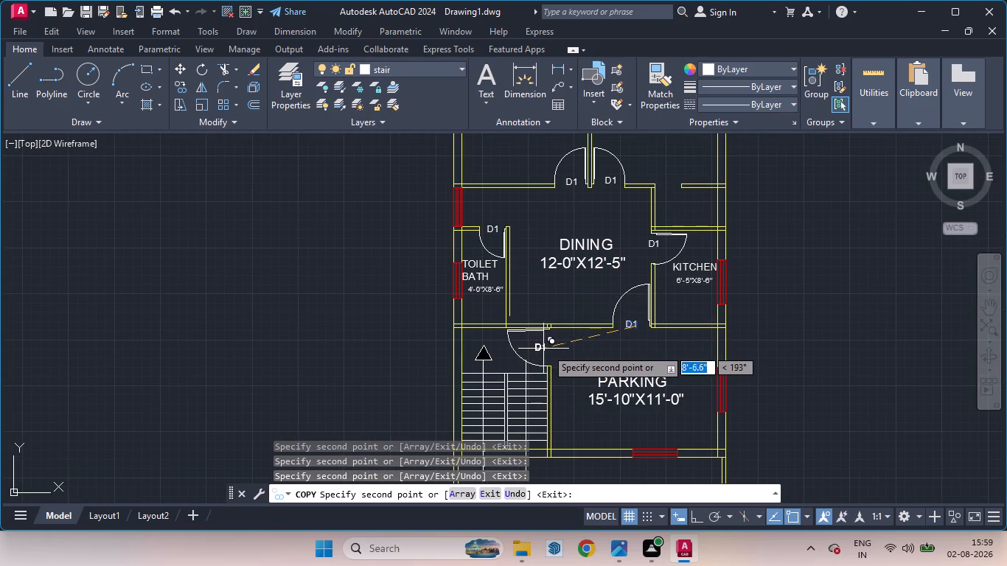
click(551, 348)
key(space)
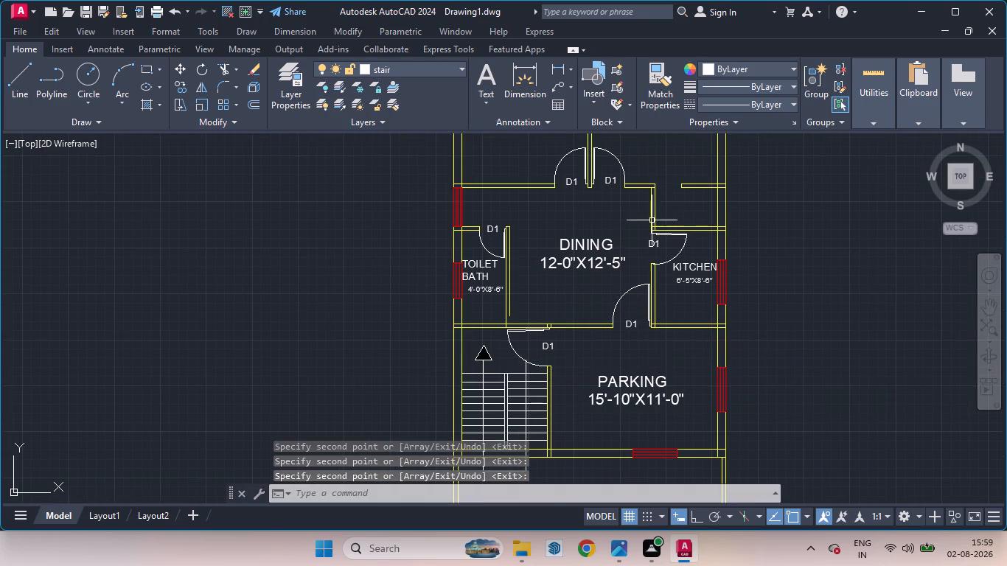
Edit the D1 label at the right-hand bedroom door, entering its text again as D1.
scroll(636, 185, up, 3)
click(539, 177)
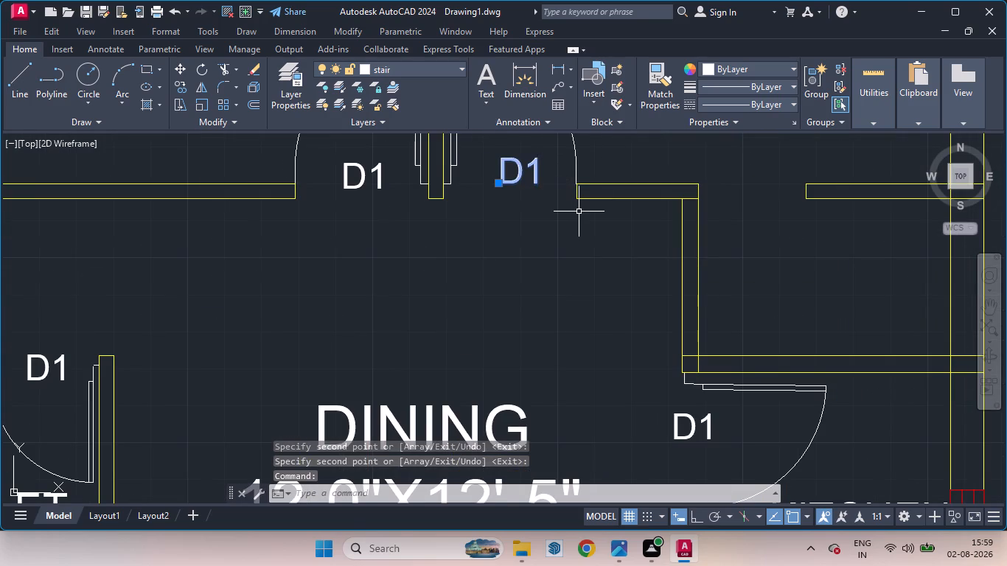
text(TED)
key(Return)
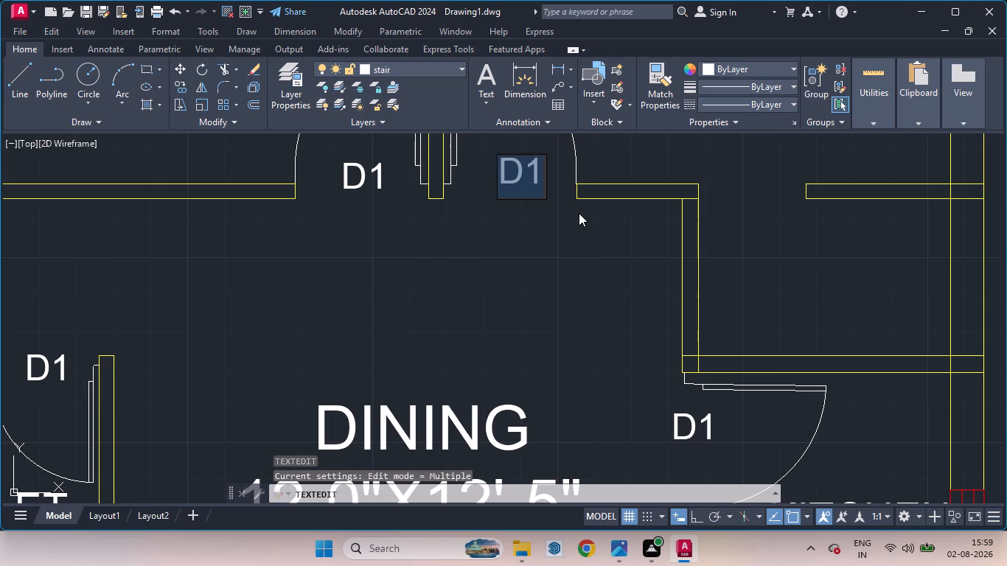
key(BackSpace)
key(d)
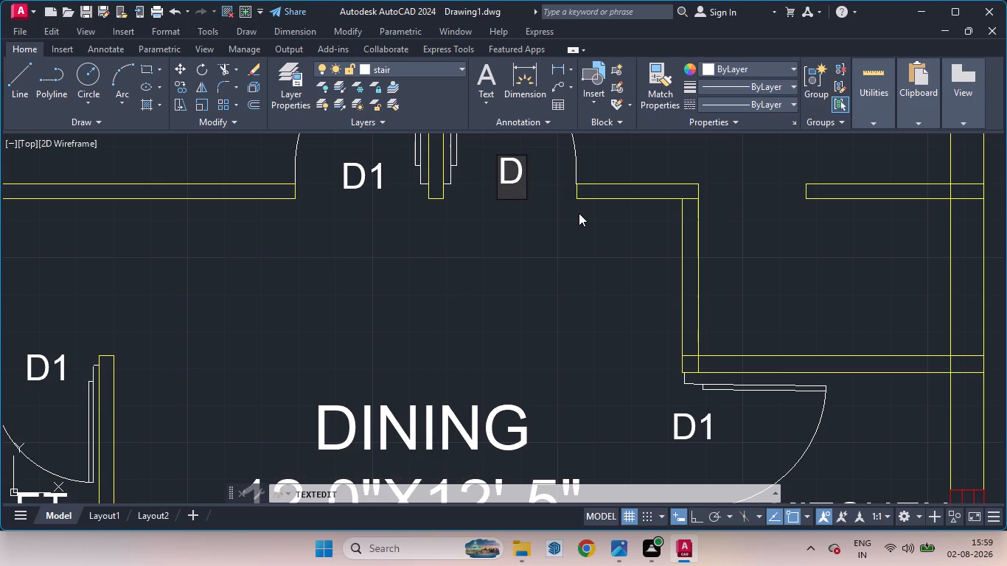
key(1)
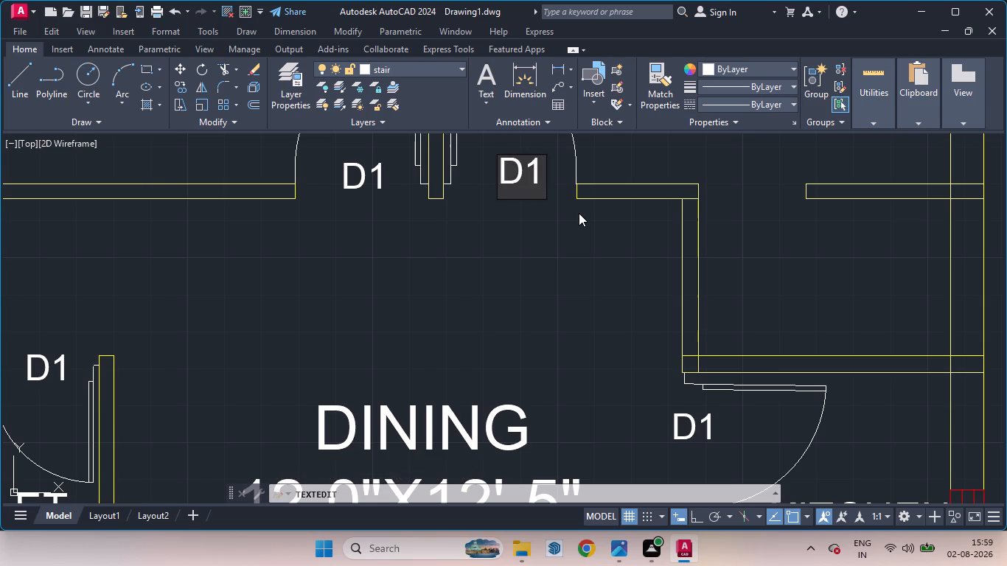
key(Return)
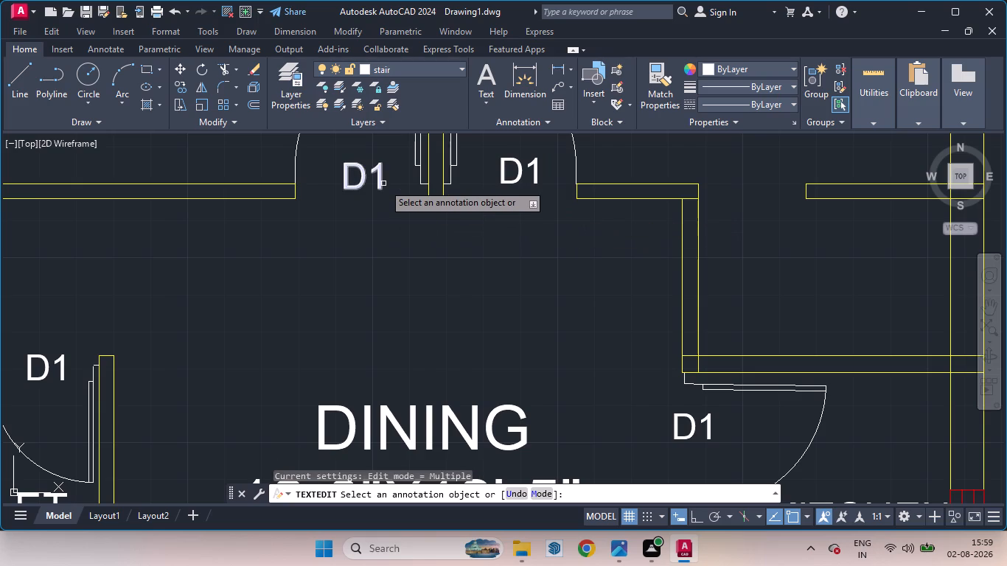
click(383, 184)
Change the toilet door's label text to D3.
scroll(420, 271, down, 1)
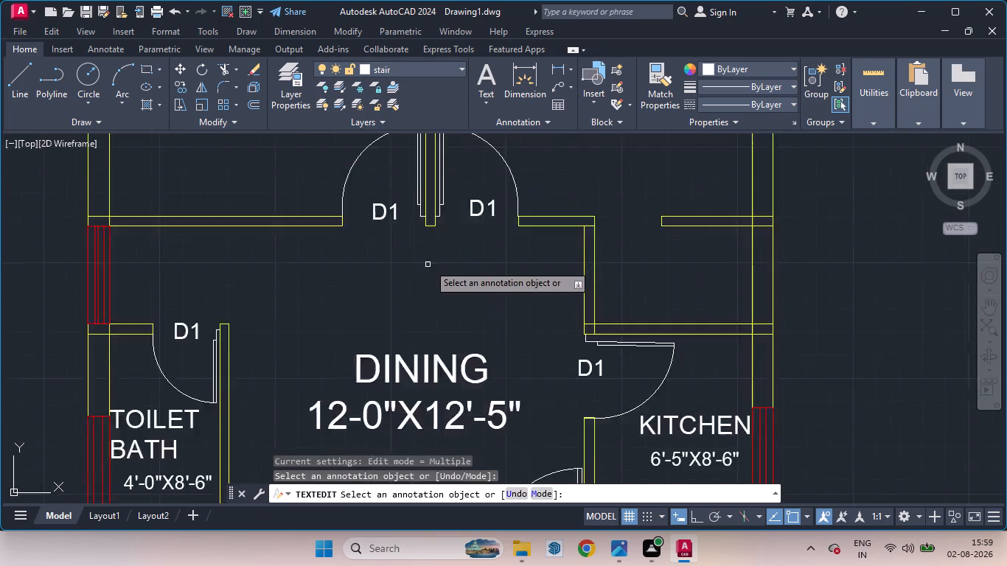
scroll(429, 264, down, 1)
scroll(285, 316, up, 3)
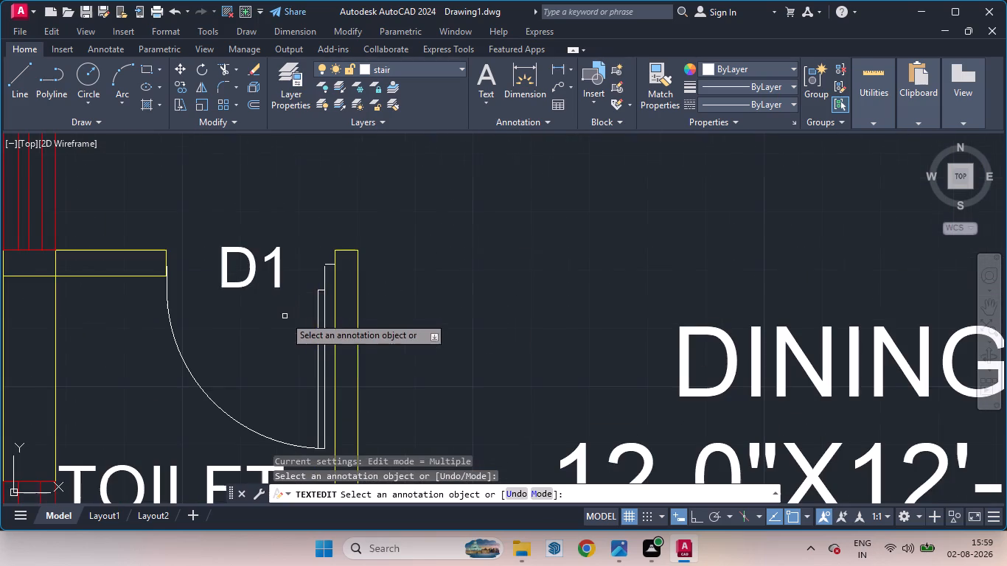
click(279, 273)
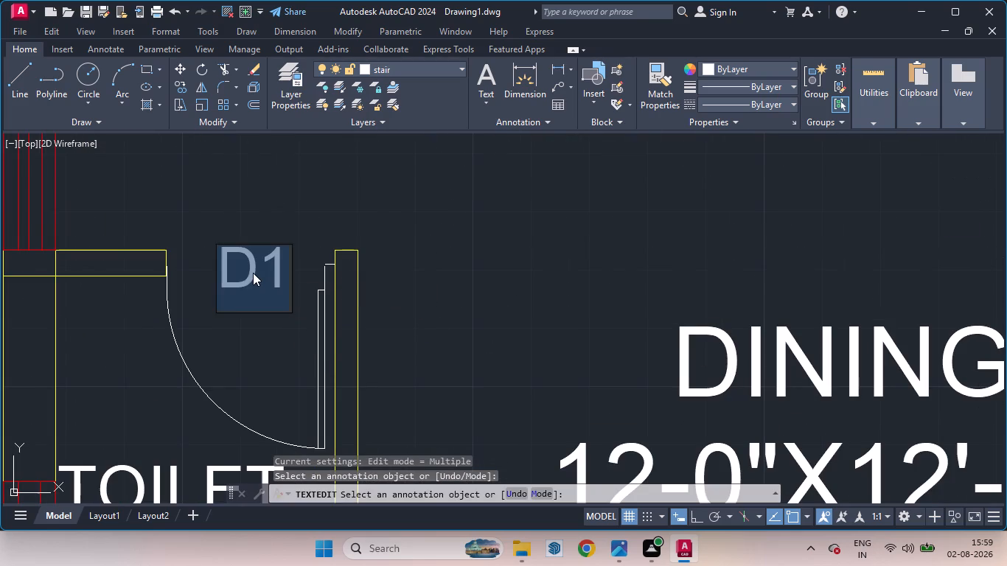
text(D3)
key(Return)
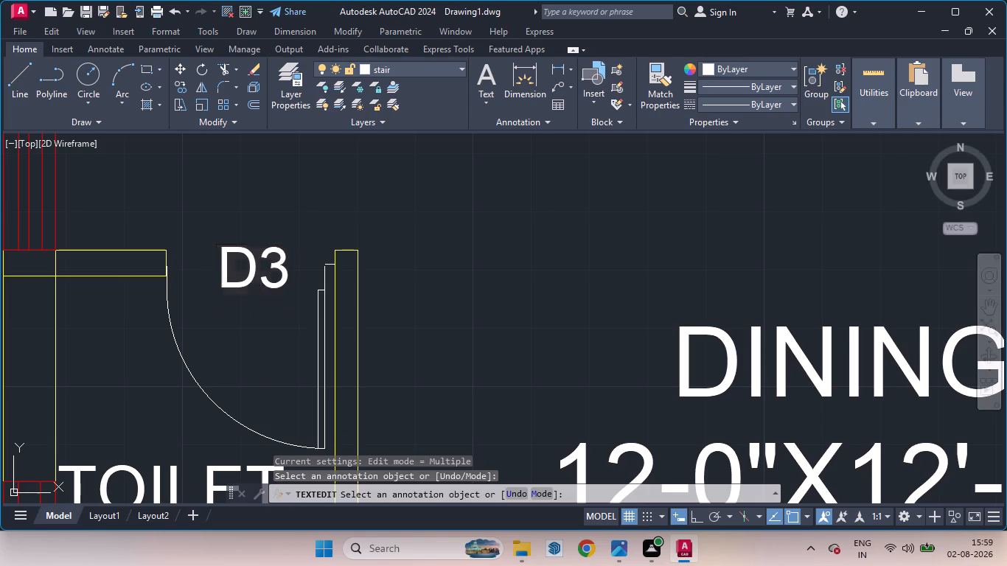
Change the kitchen door's label text to D2.
scroll(229, 245, down, 4)
scroll(416, 258, up, 3)
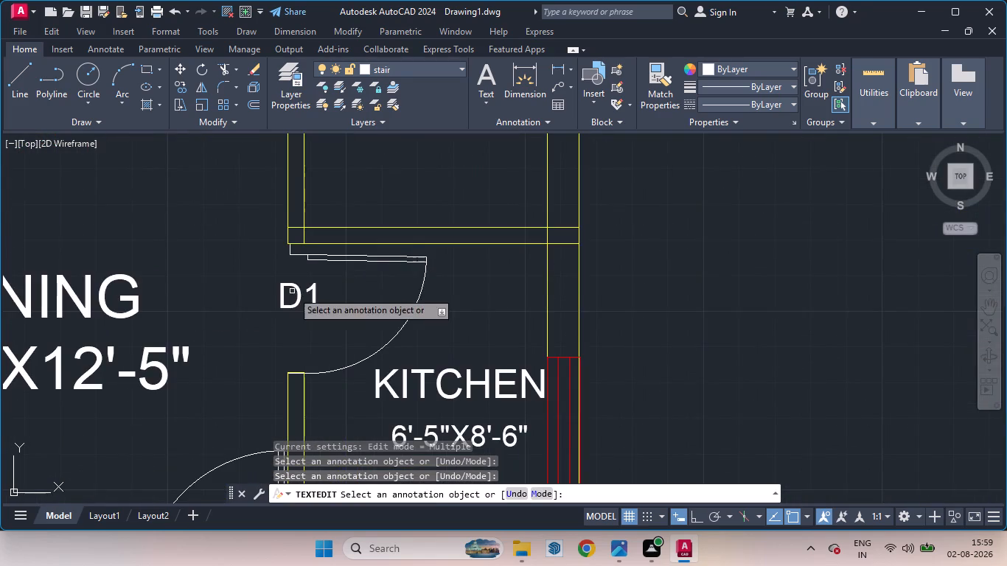
scroll(344, 290, down, 2)
scroll(326, 307, up, 1)
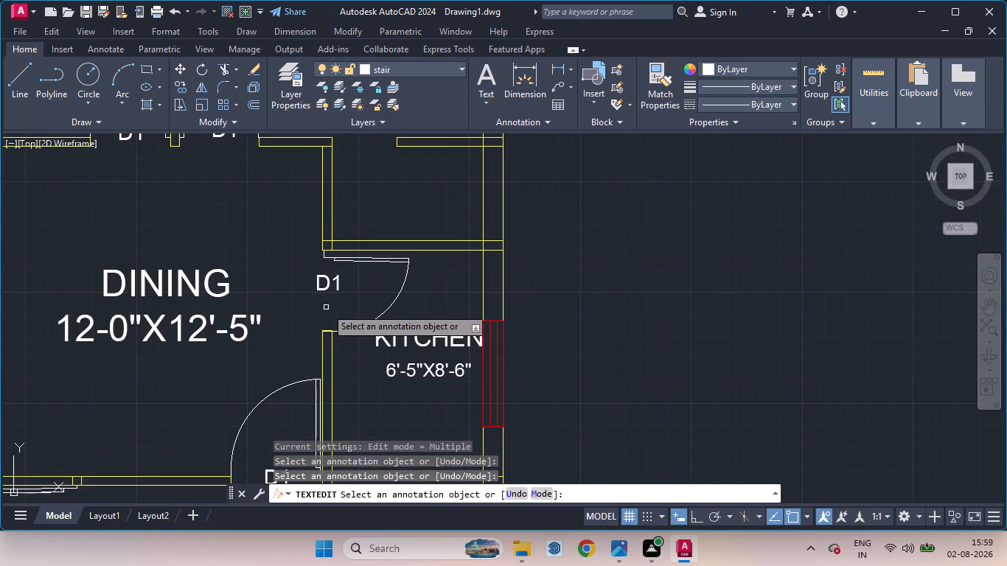
scroll(326, 307, up, 1)
click(344, 266)
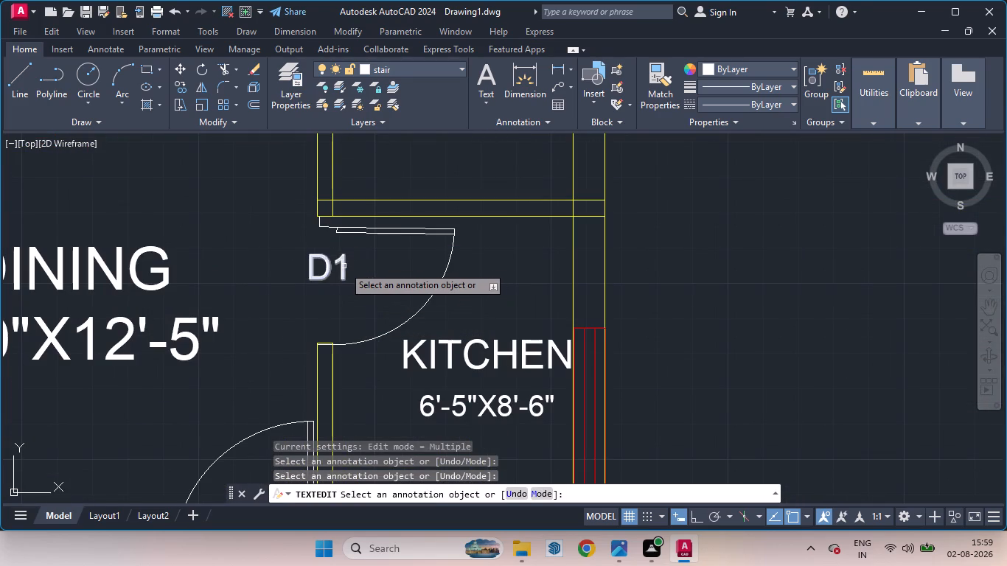
text(D2)
key(Return)
Change the staircase door's label text to UPD and finish the text editing.
scroll(482, 340, down, 2)
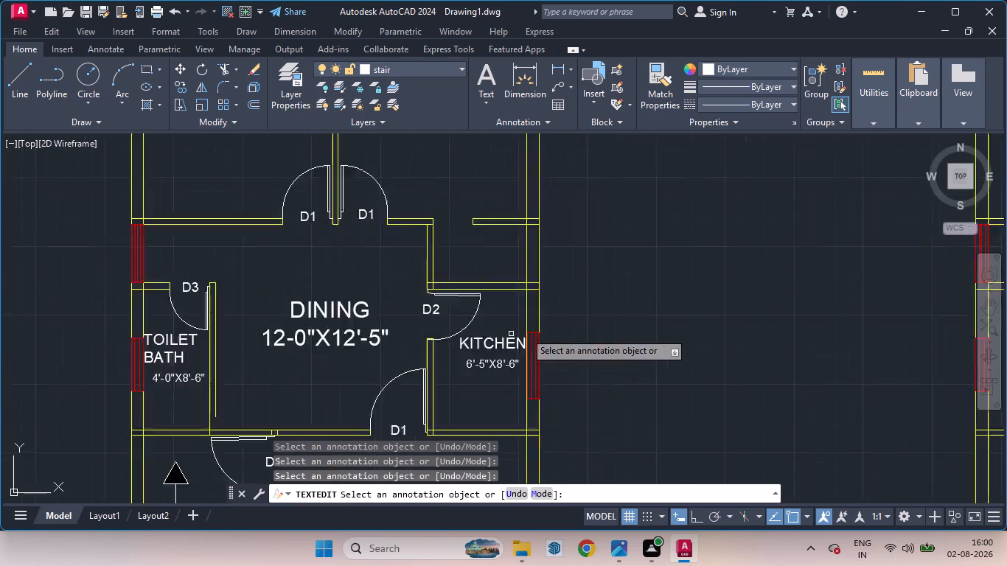
scroll(533, 329, down, 2)
scroll(583, 283, up, 2)
scroll(598, 272, down, 3)
scroll(574, 368, up, 1)
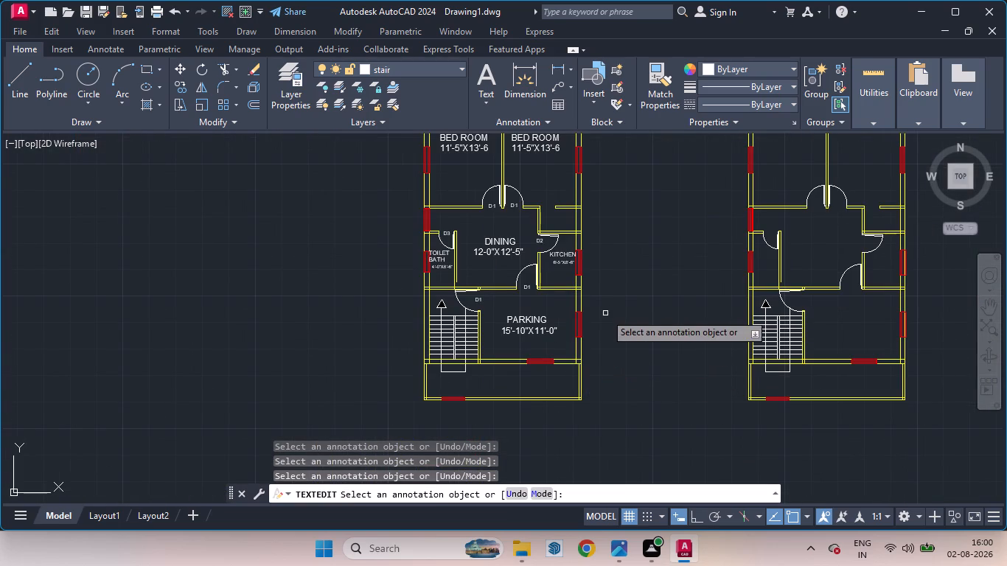
scroll(465, 315, up, 1)
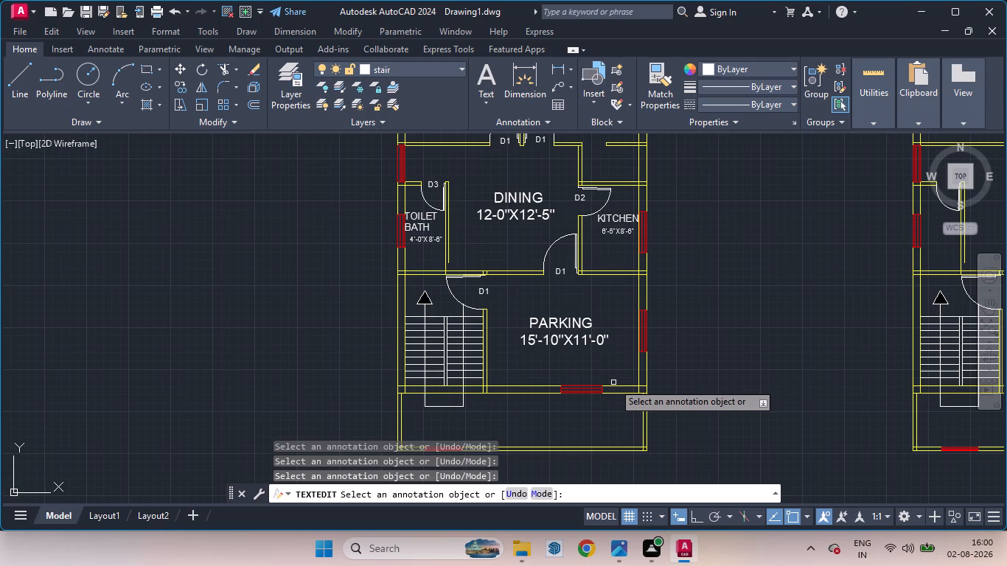
click(484, 295)
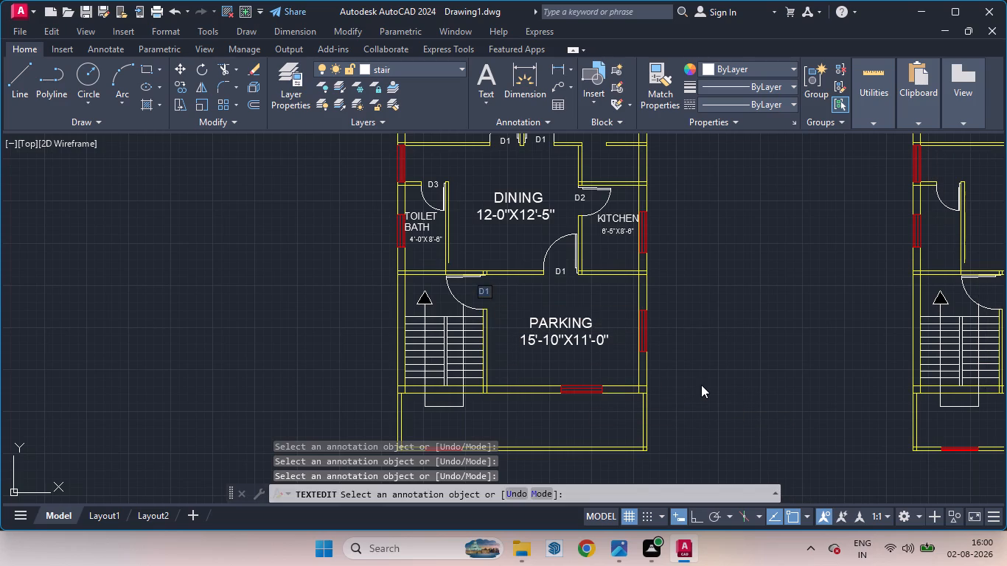
text(UPD)
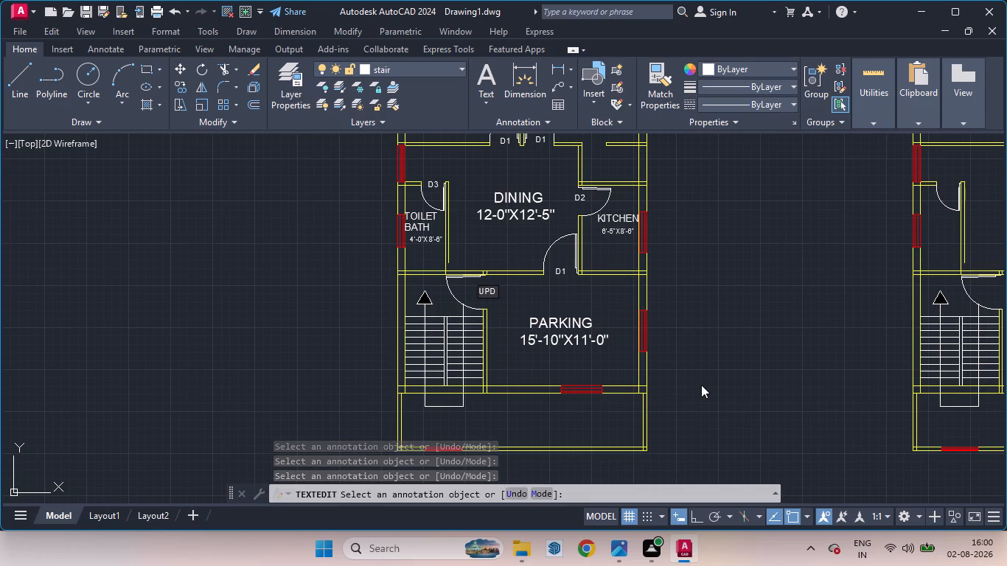
key(Return)
scroll(701, 385, up, 1)
scroll(569, 321, down, 3)
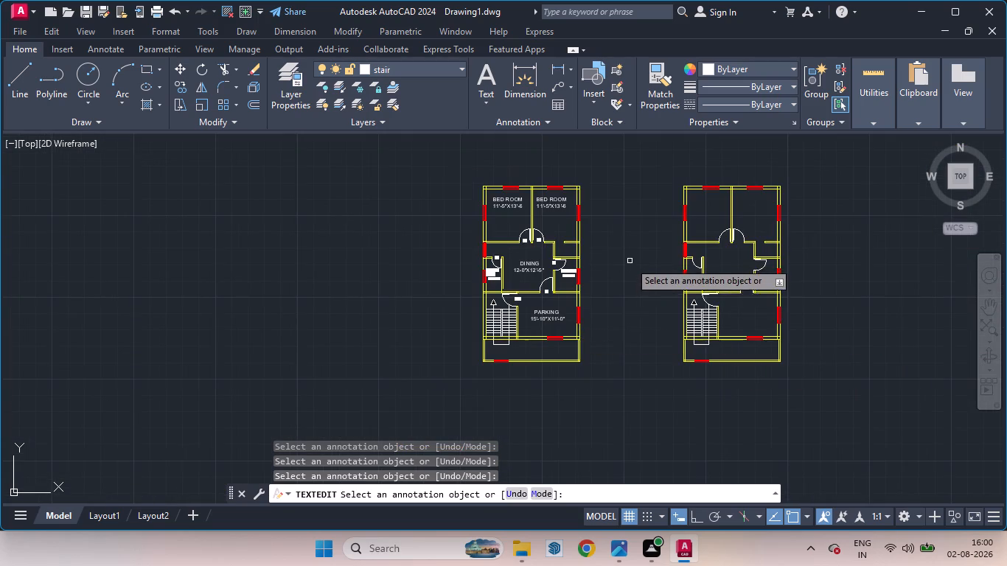
scroll(626, 270, up, 1)
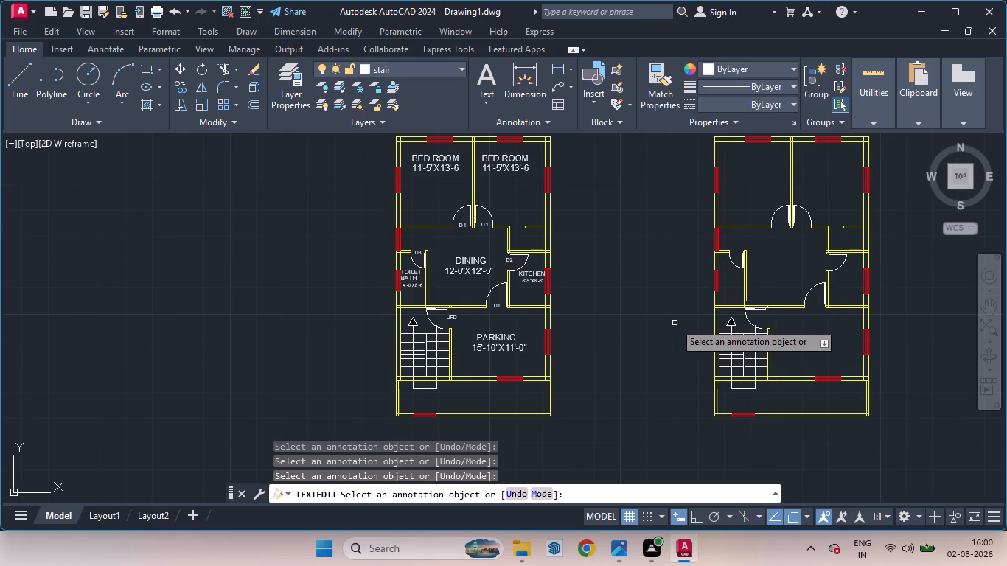
scroll(675, 324, down, 1)
scroll(641, 355, up, 1)
scroll(641, 355, down, 1)
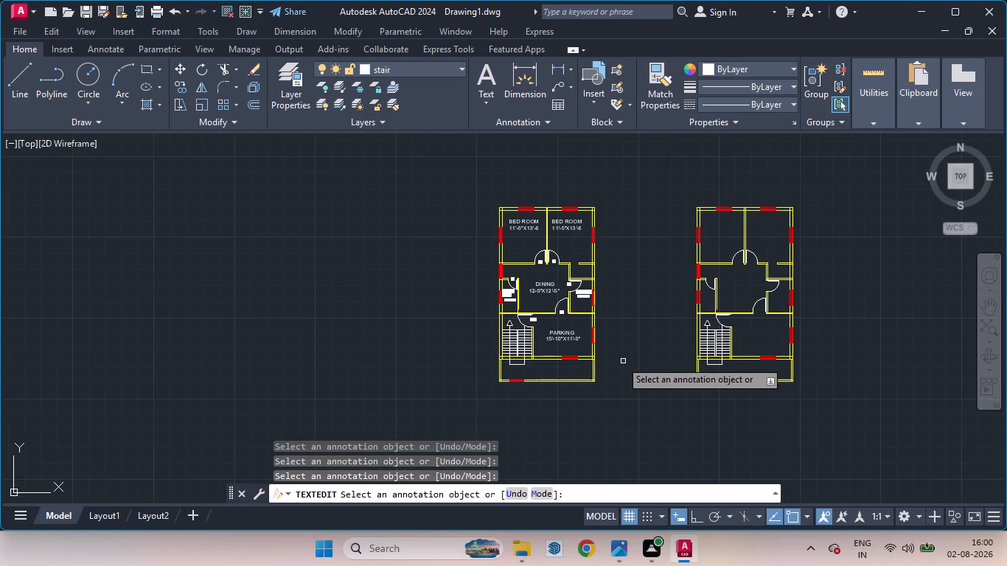
key(space)
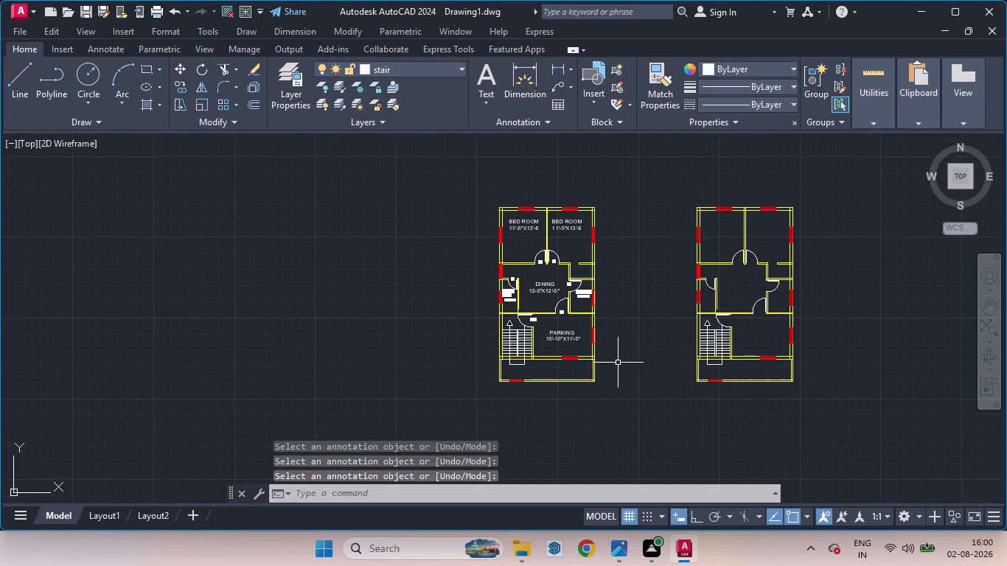
Copy the entire labelled floor plan horizontally about 44'-10" to the left of the original.
click(619, 409)
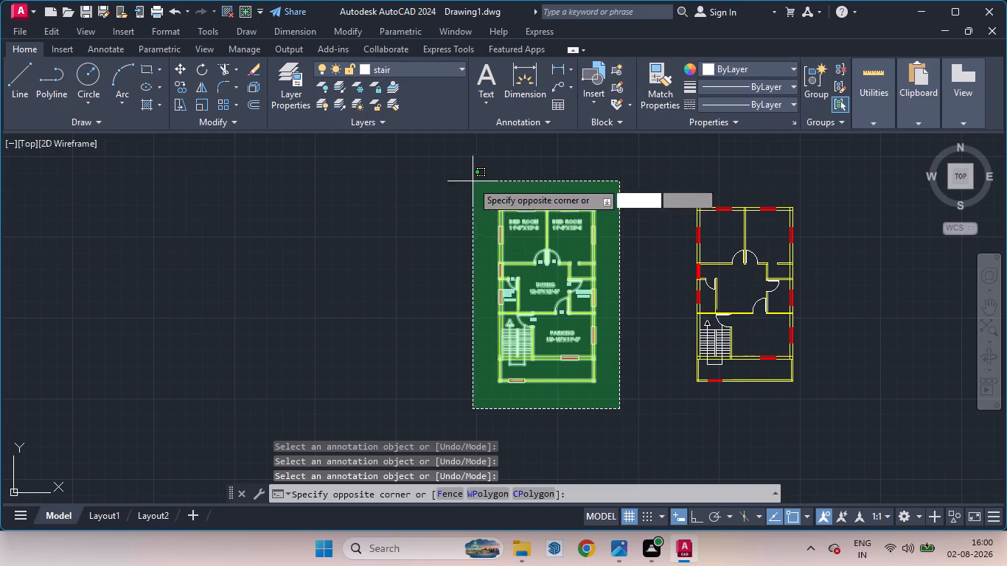
click(471, 181)
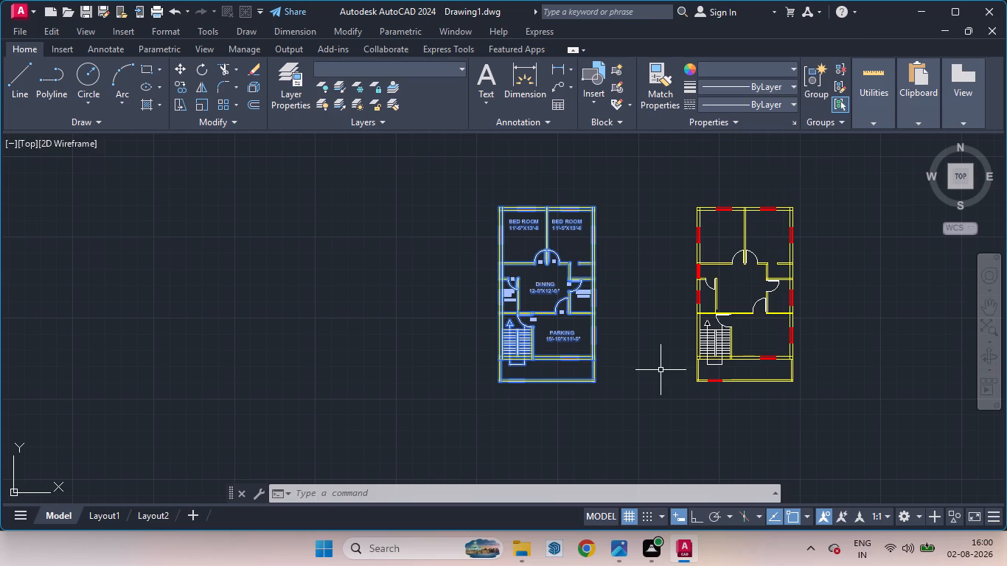
scroll(661, 370, down, 1)
scroll(575, 264, up, 2)
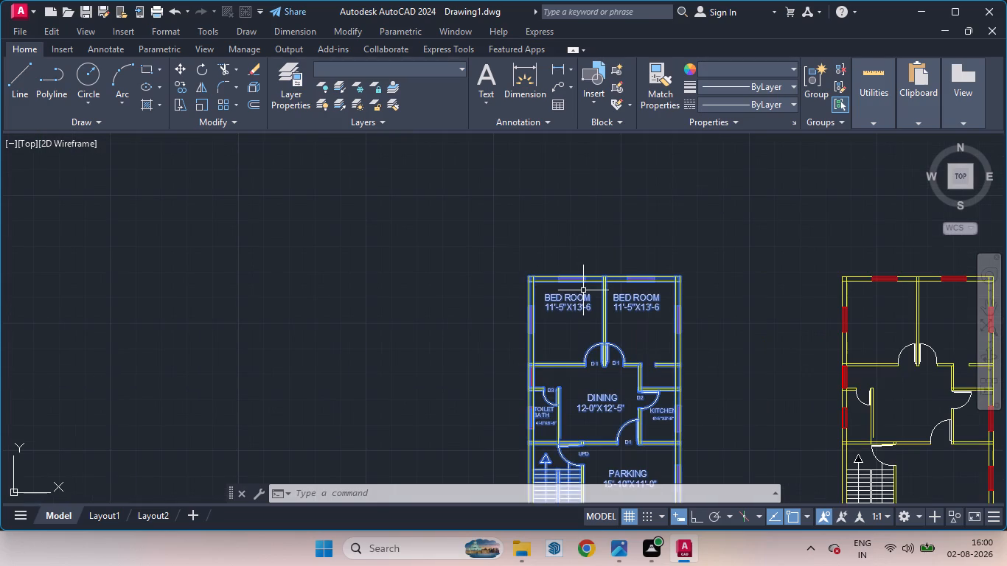
scroll(588, 284, down, 1)
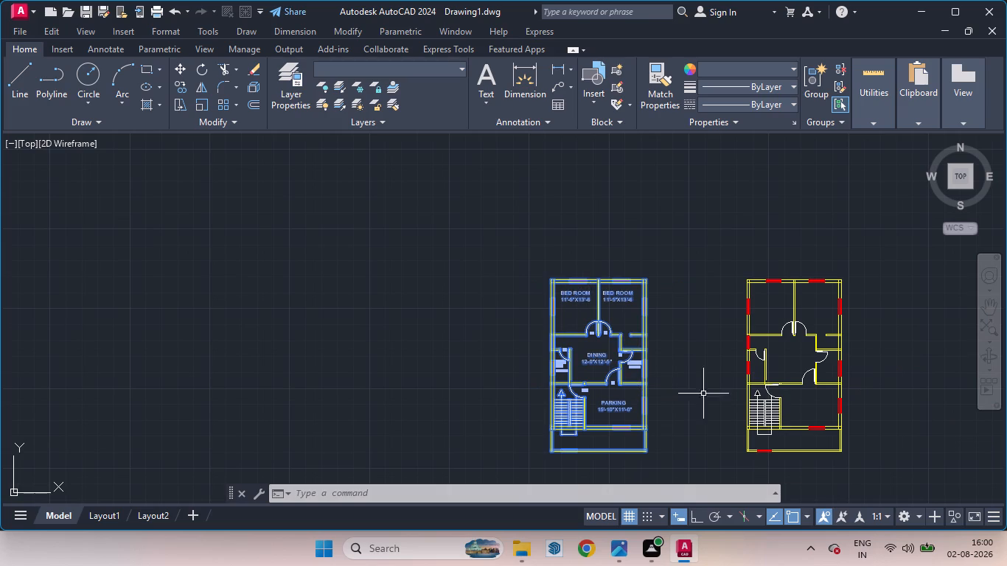
text(CO)
key(Return)
click(595, 451)
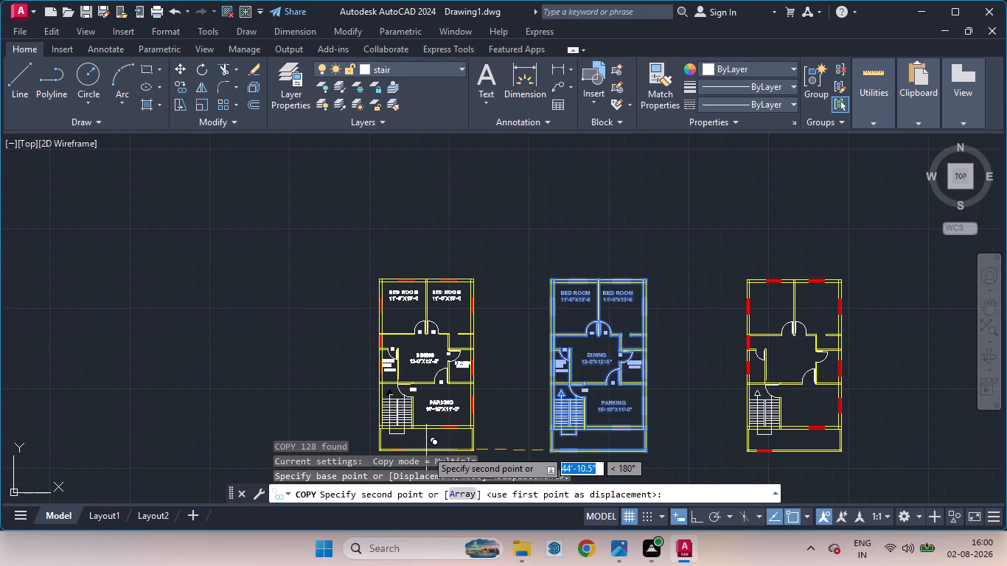
click(426, 450)
key(space)
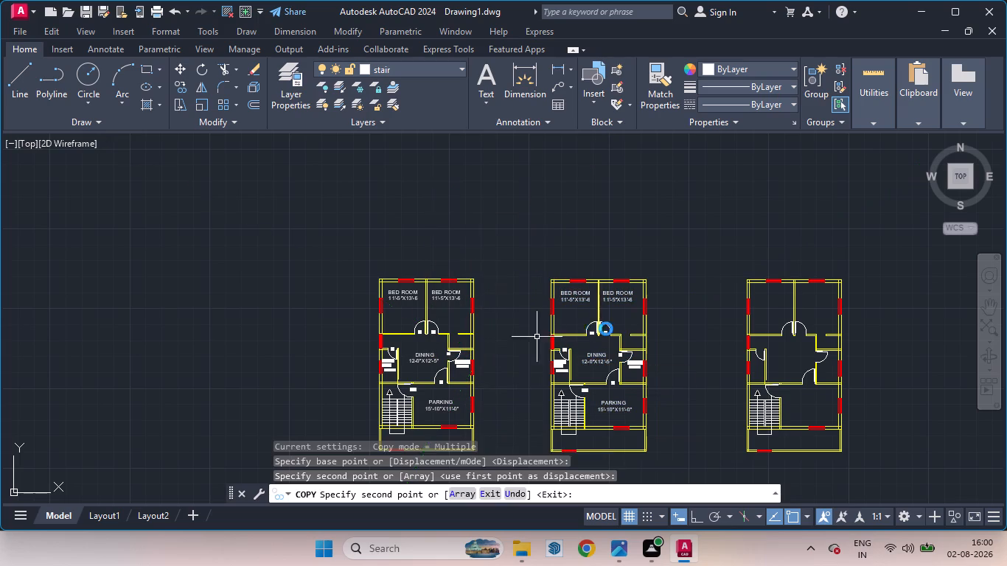
Delete the entire unlabelled floor plan to the right of the labelled ones.
click(874, 479)
click(727, 224)
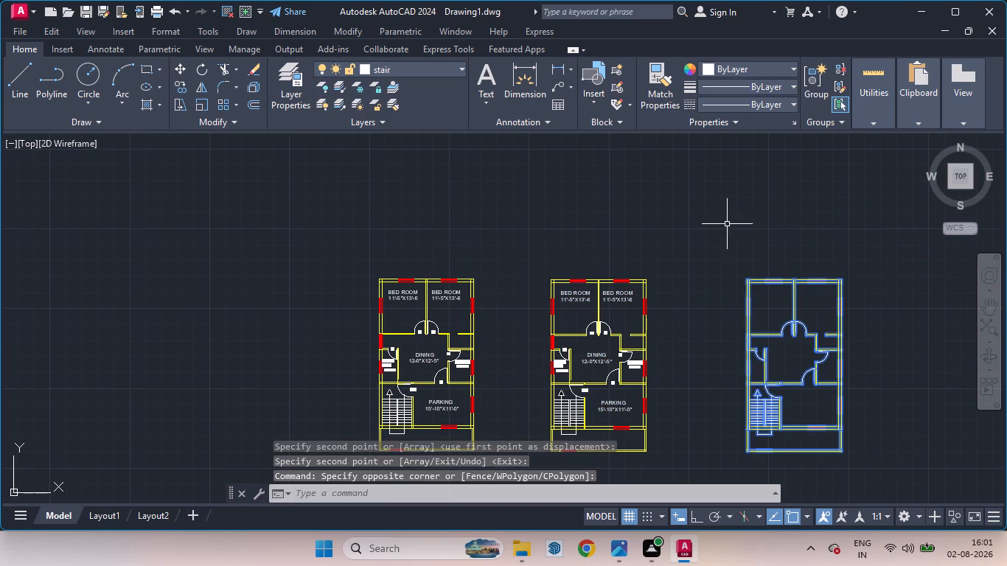
key(Delete)
Change the PARKING label in the right-hand floor plan to DRAWING and finish the text editing.
scroll(655, 318, down, 3)
scroll(611, 358, up, 2)
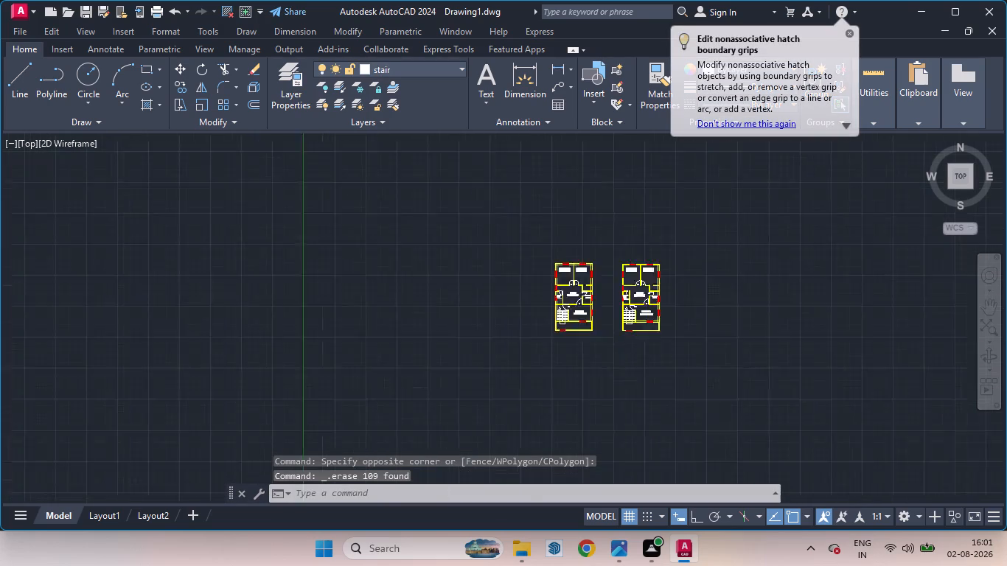
scroll(611, 358, up, 2)
scroll(521, 299, down, 2)
scroll(501, 224, up, 3)
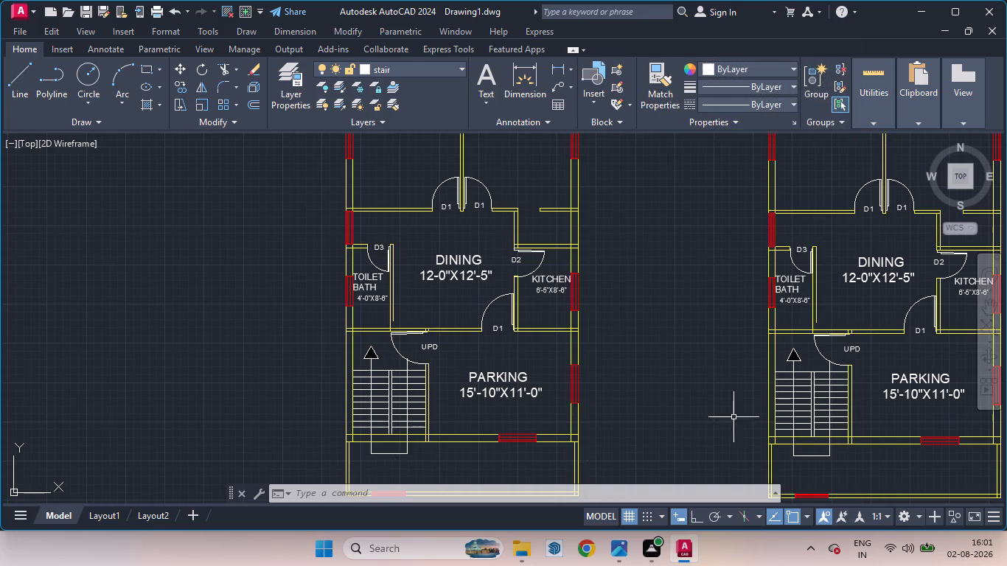
text(TED)
key(Return)
click(895, 380)
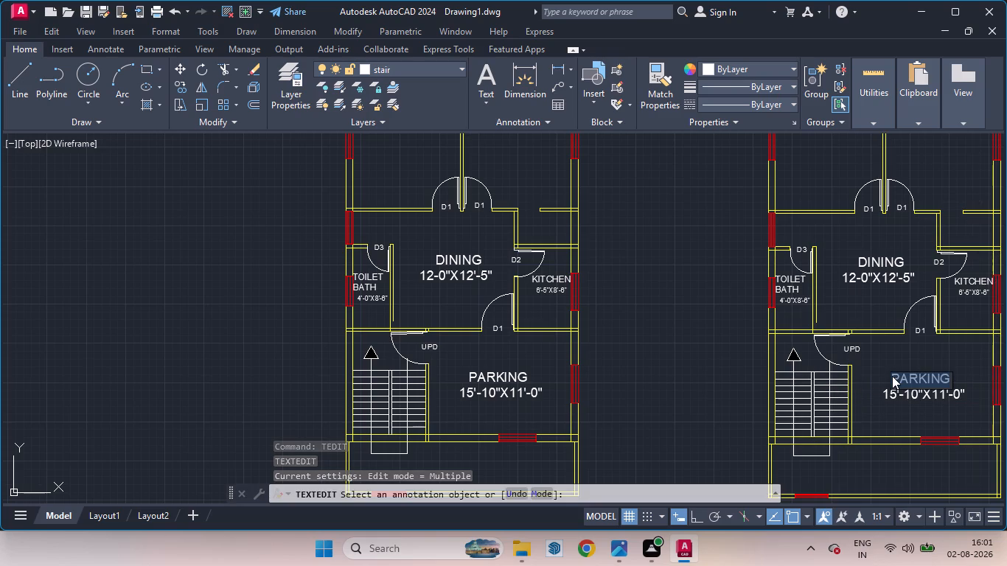
scroll(827, 380, down, 2)
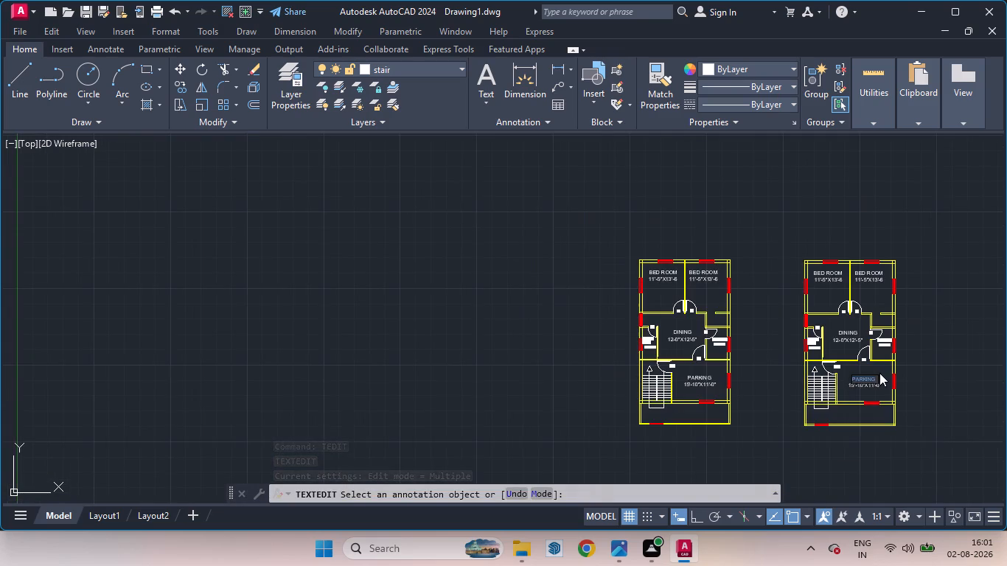
scroll(879, 373, up, 1)
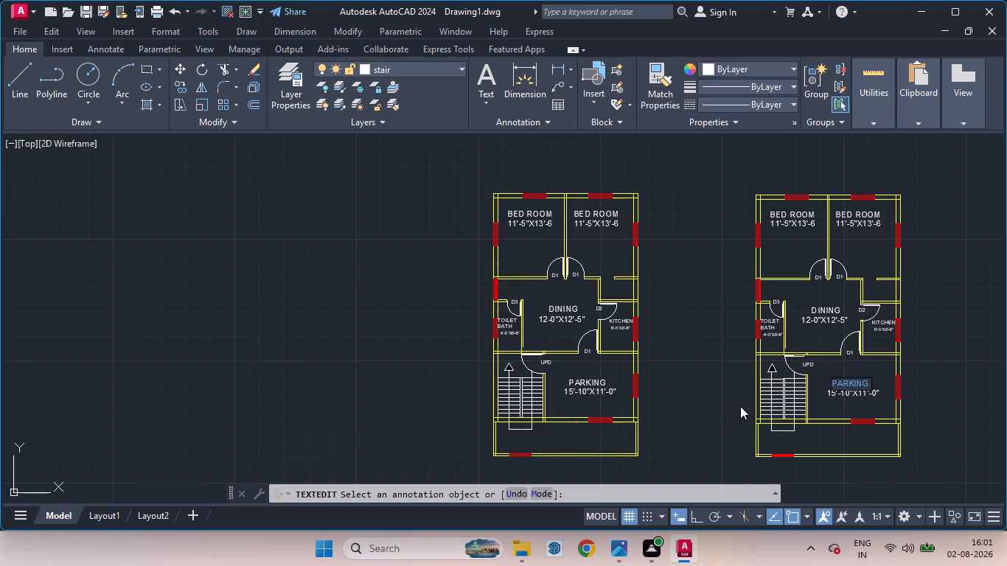
text(DRA)
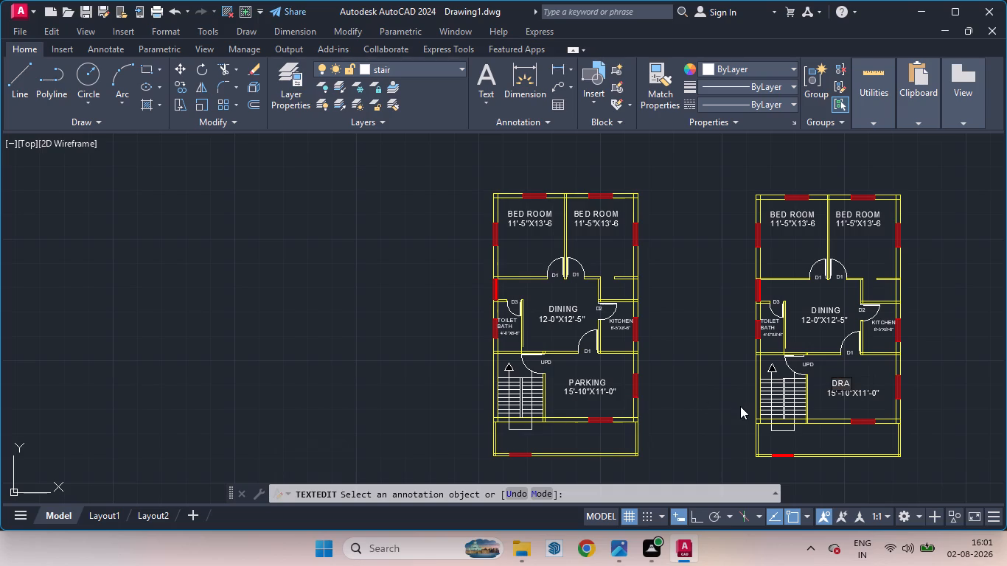
text(WING)
key(Return)
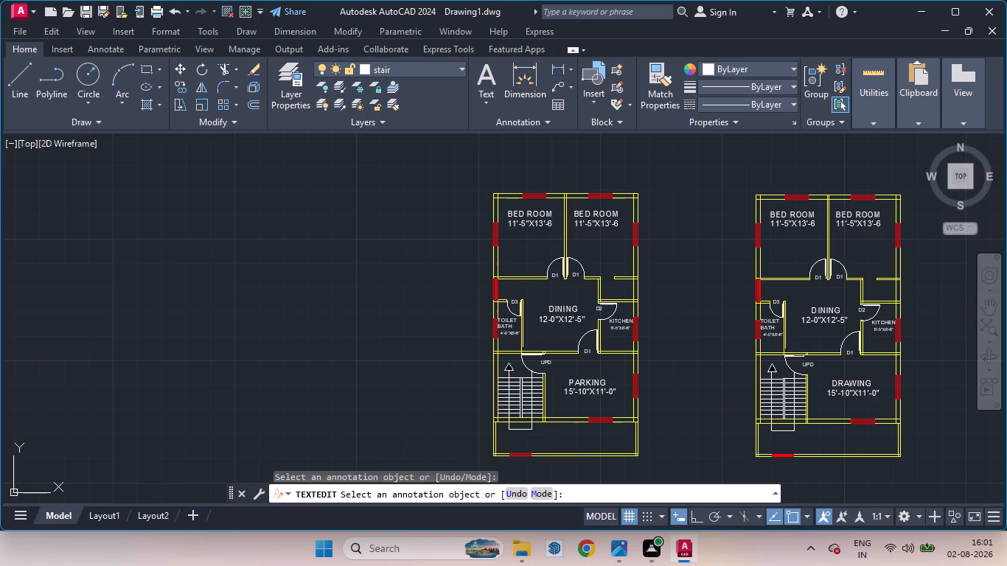
scroll(690, 346, down, 2)
scroll(684, 393, up, 2)
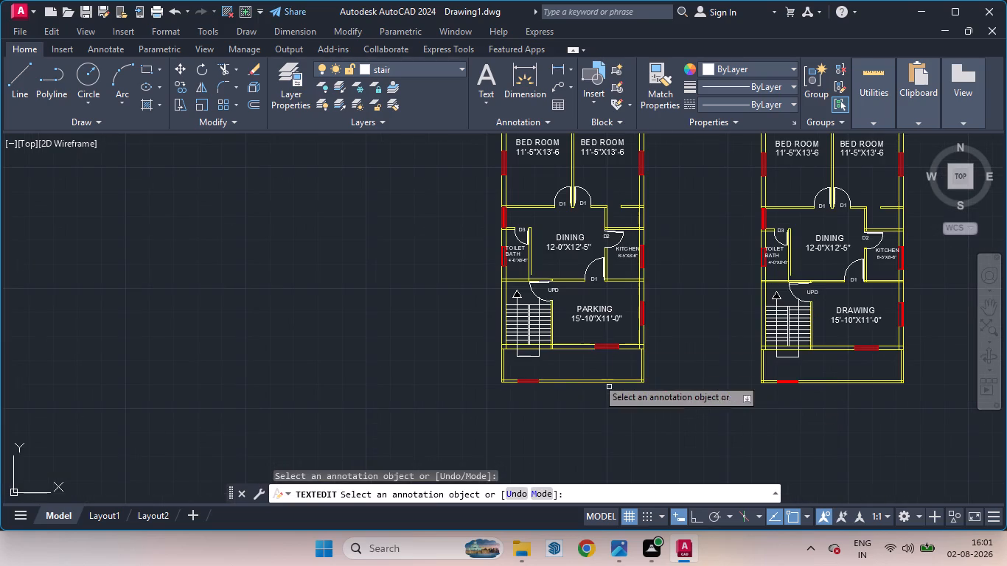
scroll(661, 321, down, 1)
scroll(701, 188, up, 1)
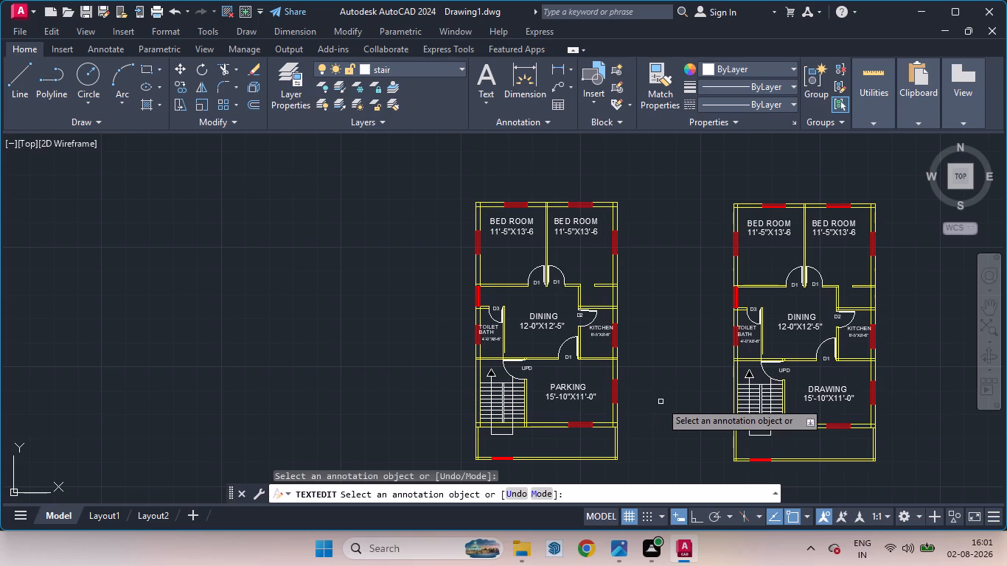
key(space)
Turn on snap and ortho and draw a 20' horizontal line just below the left-hand floor plan.
scroll(653, 346, down, 2)
scroll(621, 408, up, 4)
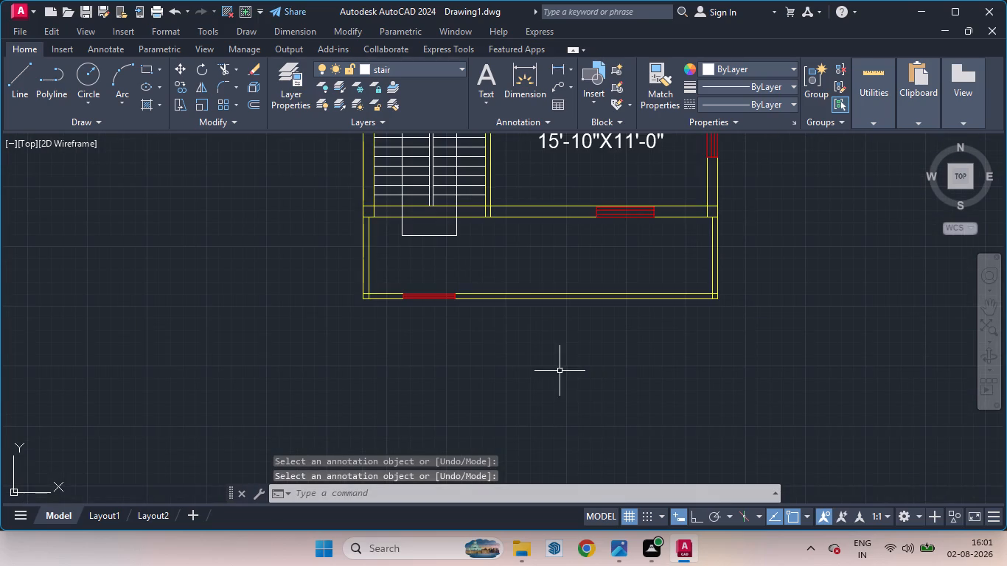
scroll(565, 376, down, 1)
key(shift+Left)
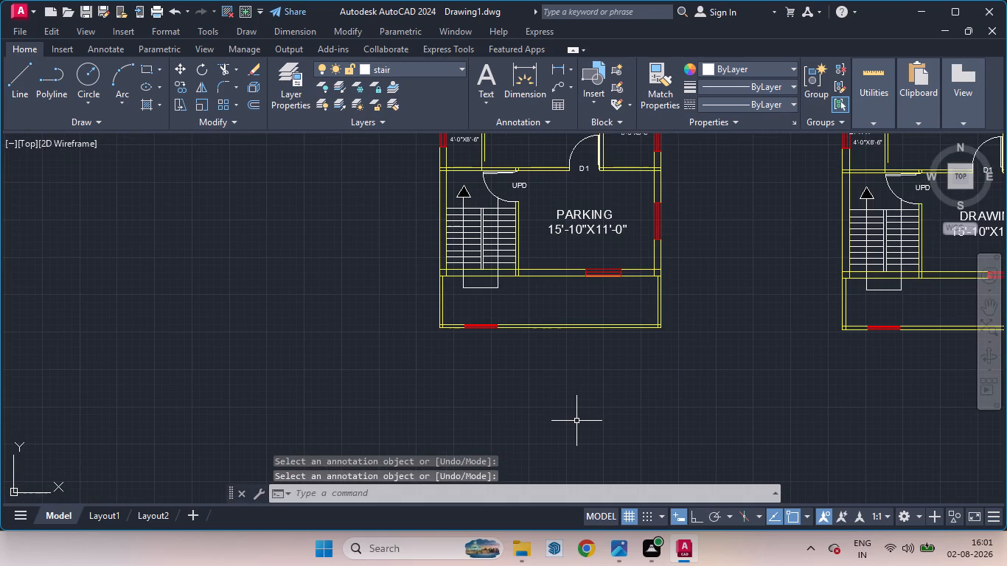
key(shift+F9)
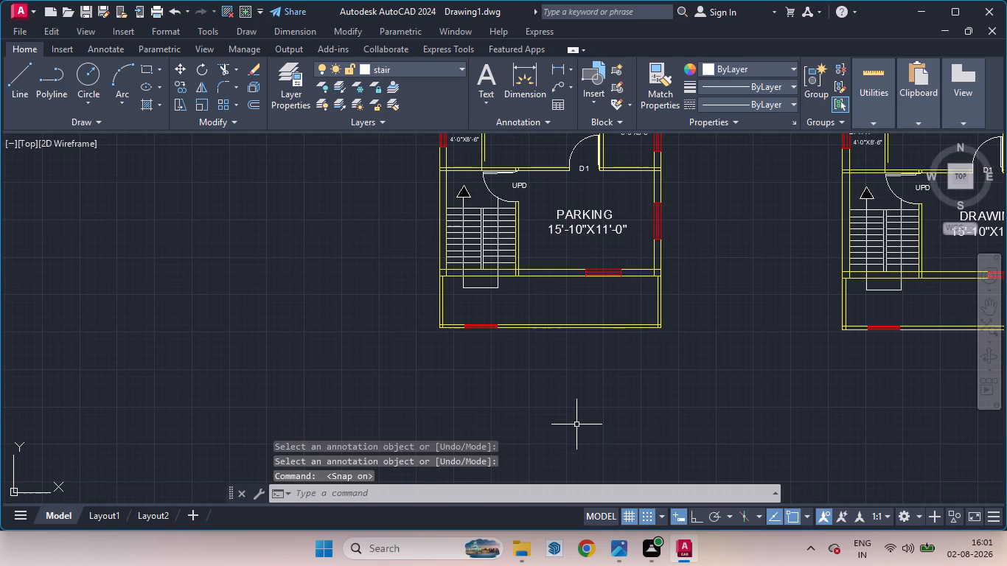
key(shift+BackSpace)
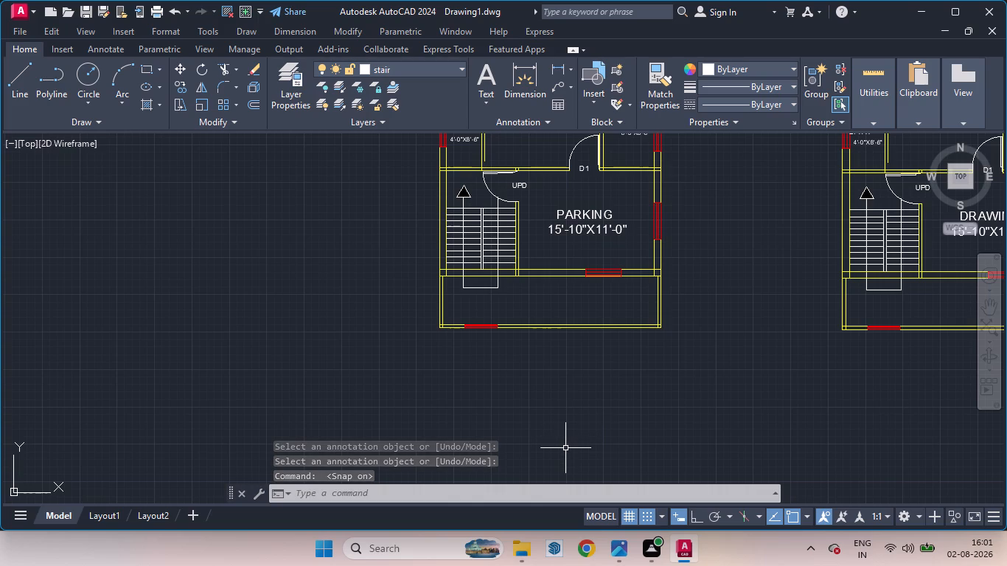
key(shift+F8)
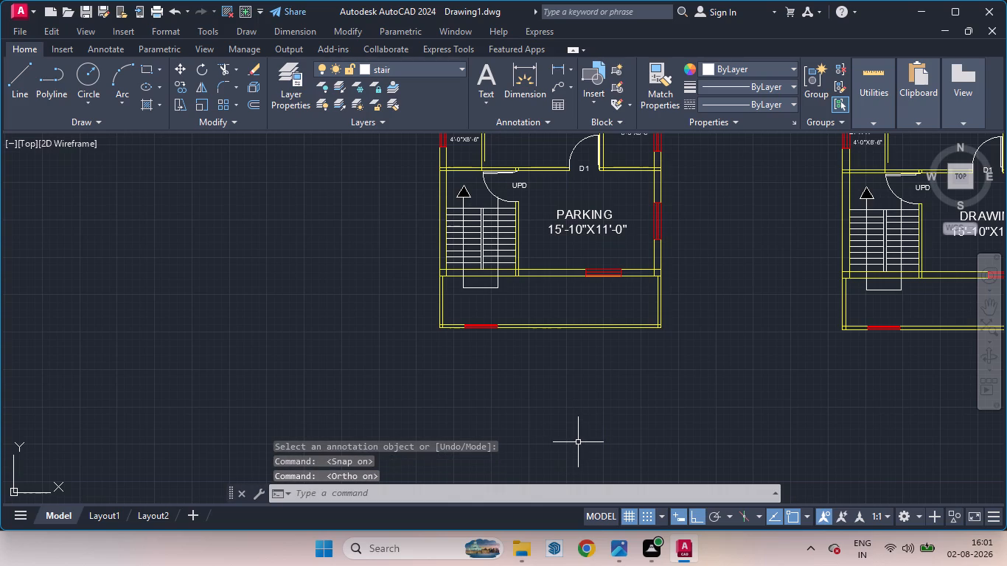
scroll(557, 405, down, 1)
scroll(529, 377, up, 2)
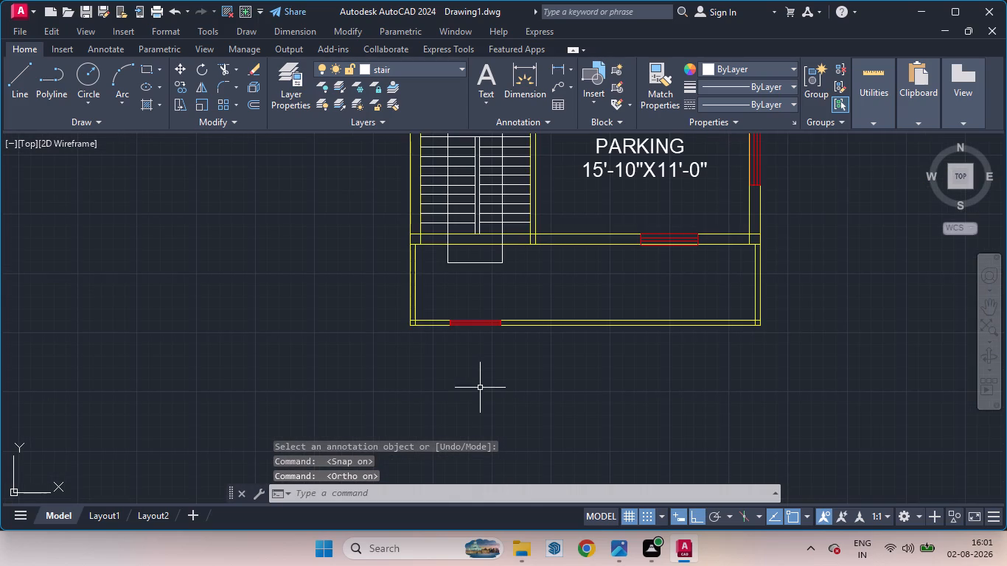
key(l)
key(Return)
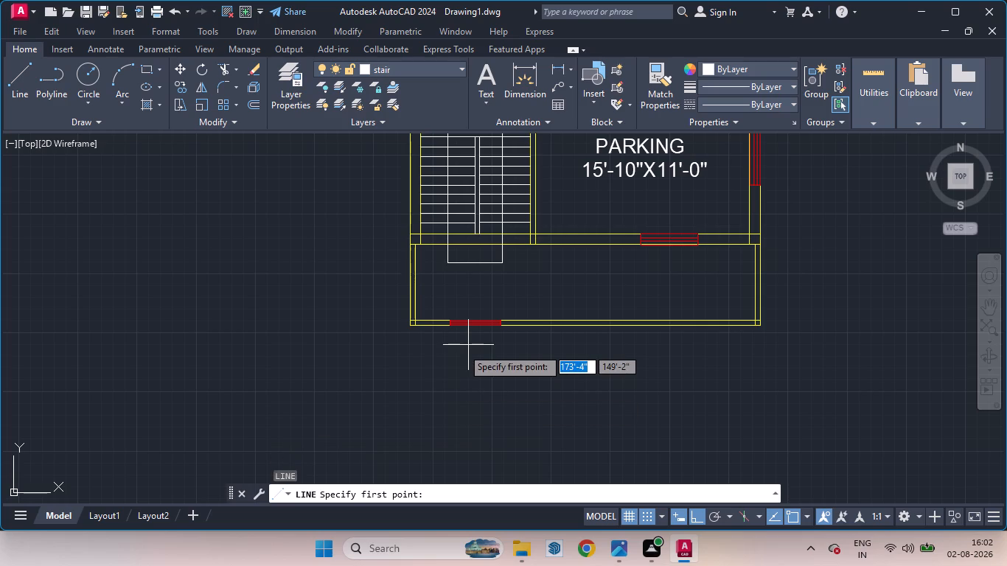
click(445, 391)
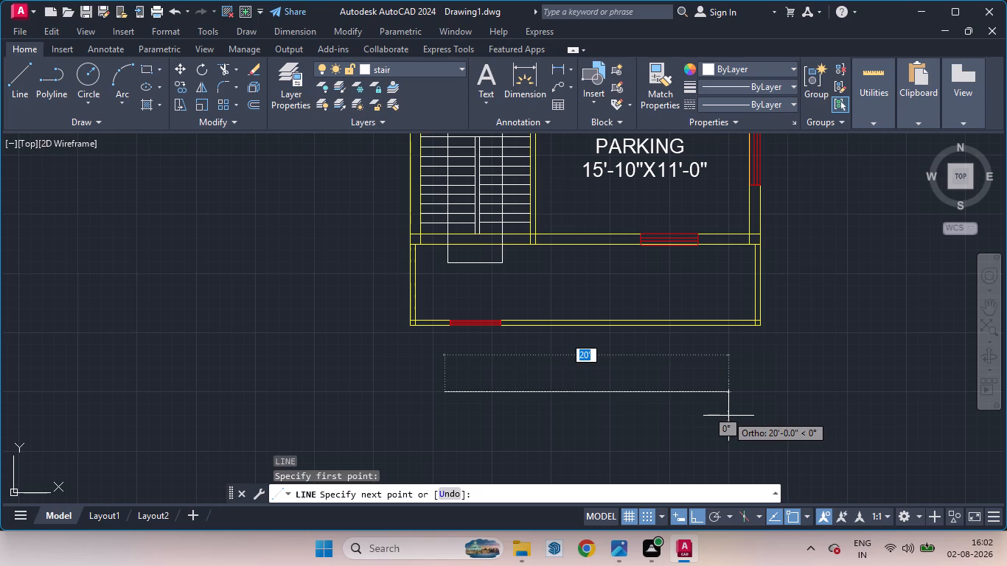
click(726, 414)
key(space)
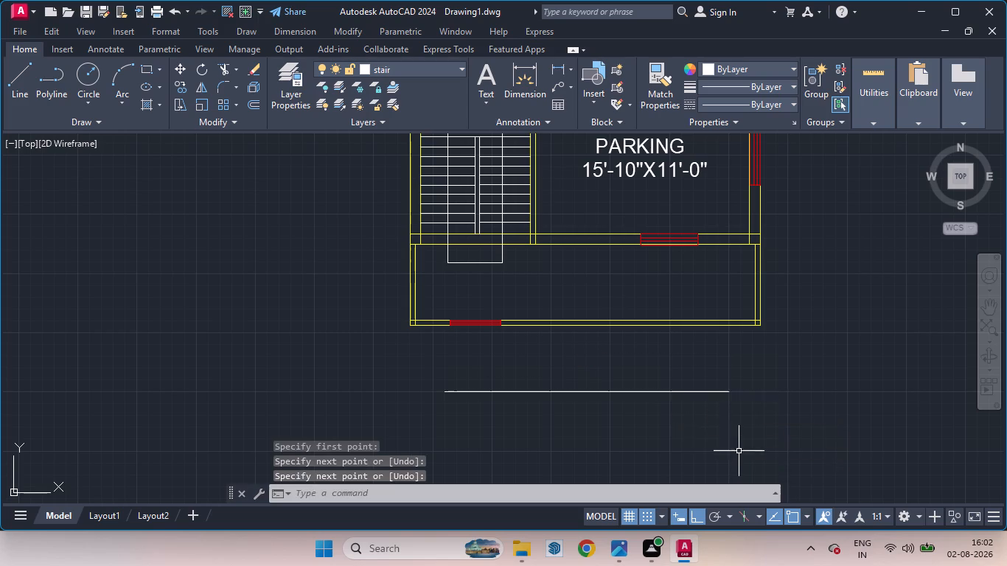
Add the single-line text GROUND FLOOR PLAN, 7" high and horizontal, between the left-hand plan and the line below it.
scroll(803, 403, down, 2)
scroll(730, 394, up, 2)
scroll(698, 388, down, 2)
scroll(655, 388, up, 2)
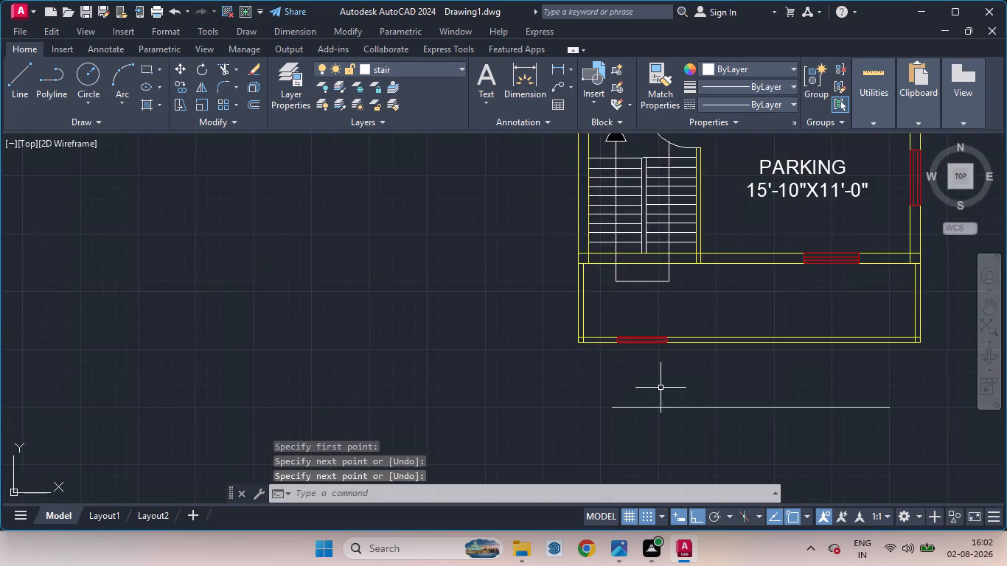
scroll(665, 387, down, 3)
scroll(683, 389, up, 2)
scroll(629, 402, down, 2)
scroll(710, 402, up, 2)
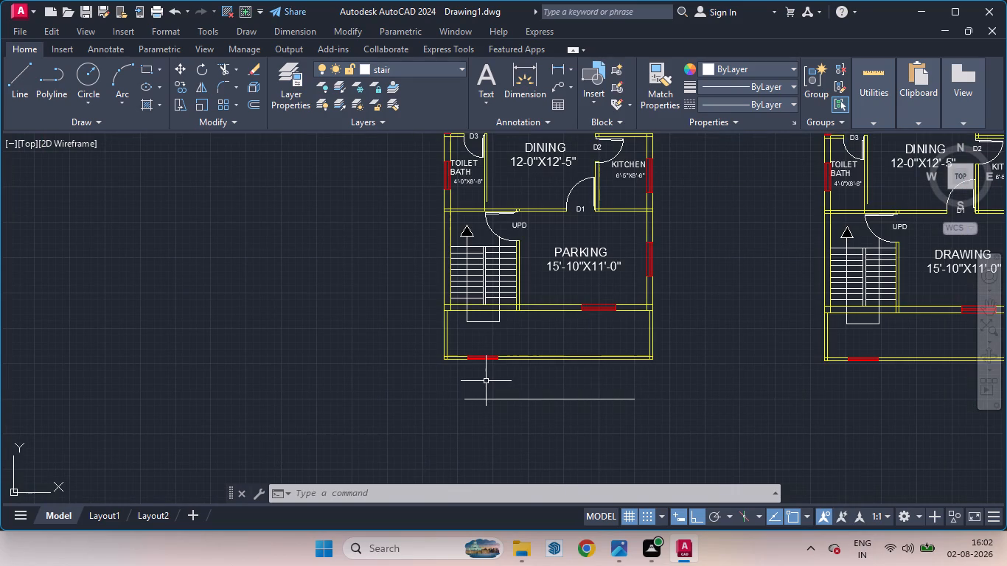
text(DT)
key(Return)
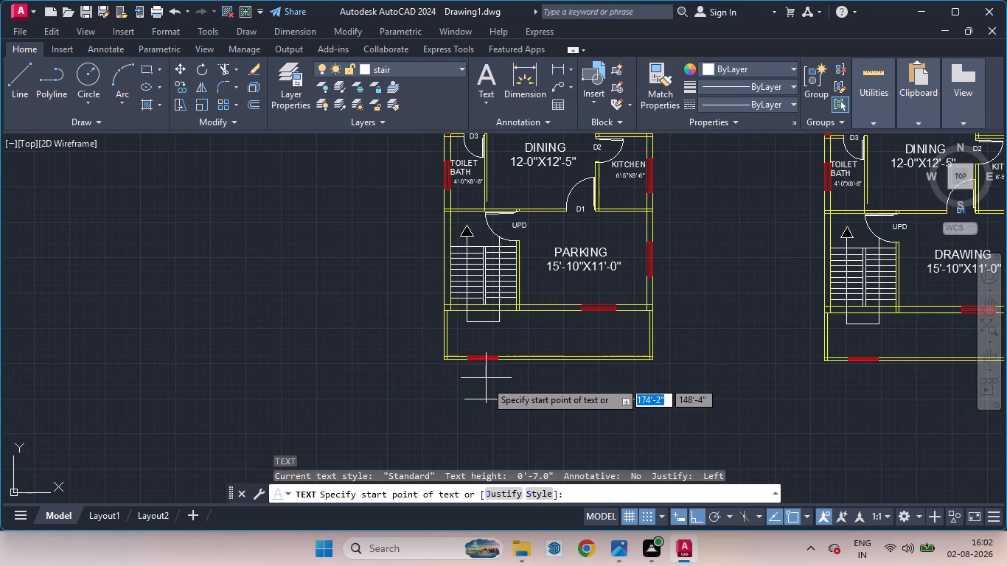
scroll(475, 393, up, 1)
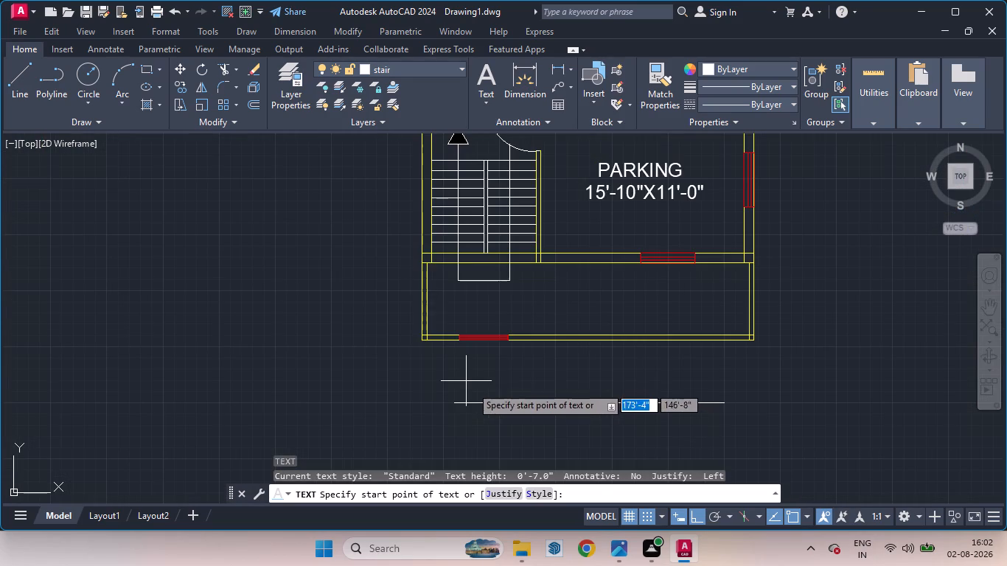
click(464, 373)
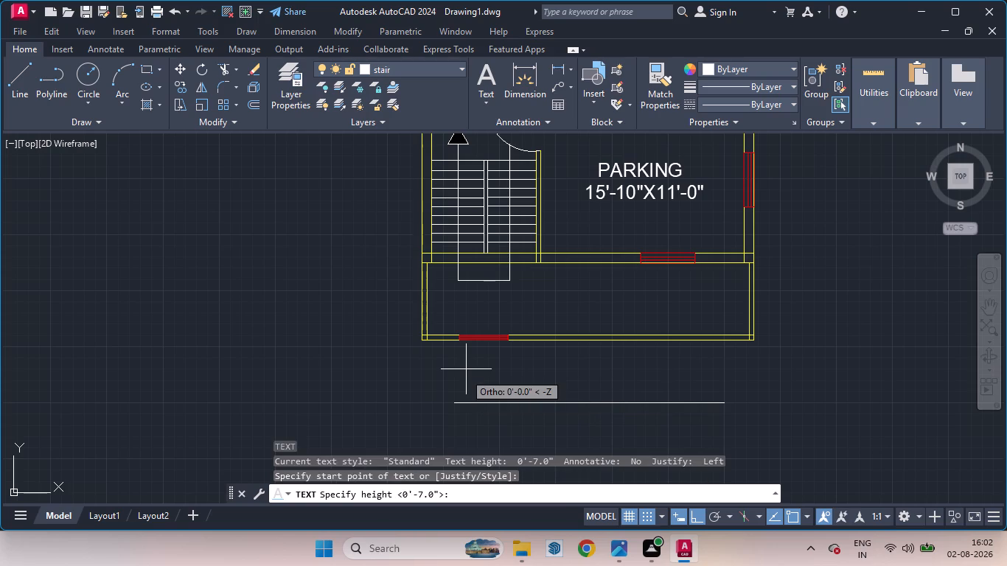
key(Return)
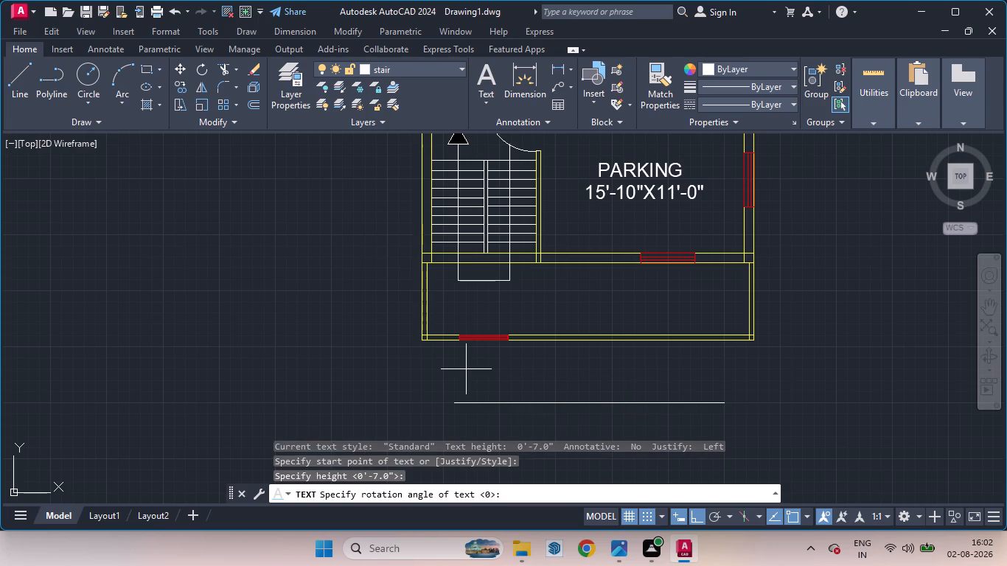
click(468, 368)
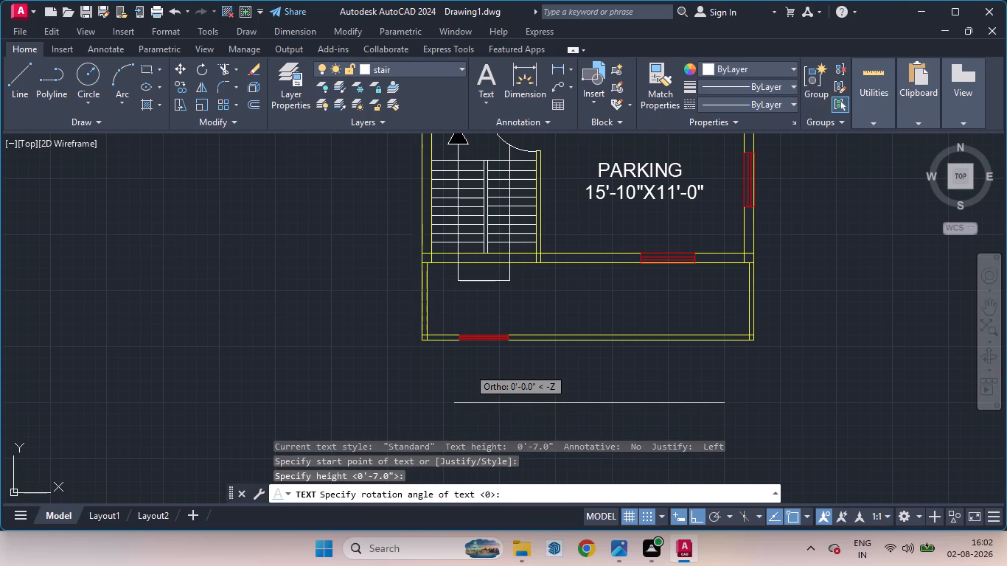
scroll(481, 355, up, 1)
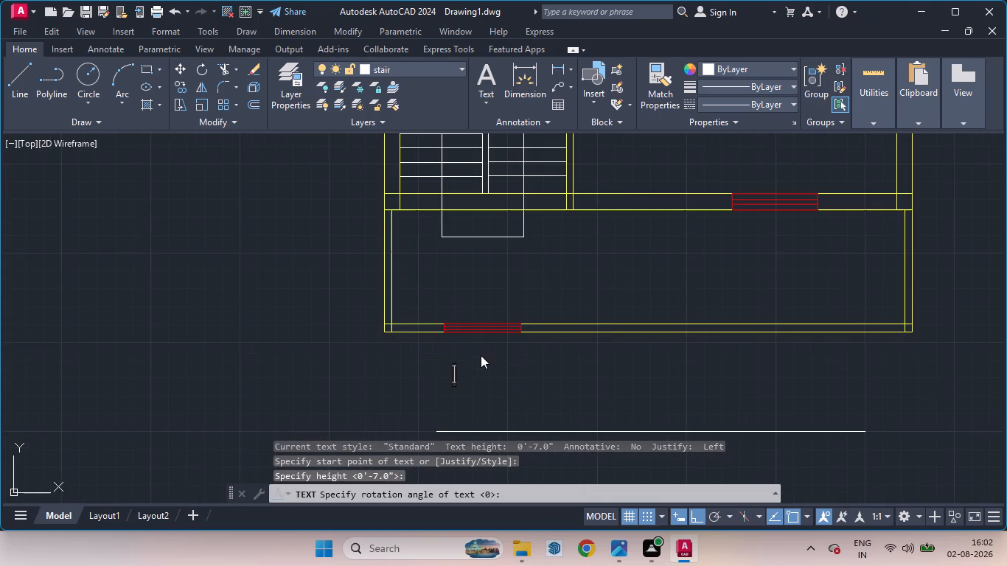
scroll(481, 355, down, 2)
scroll(489, 369, up, 3)
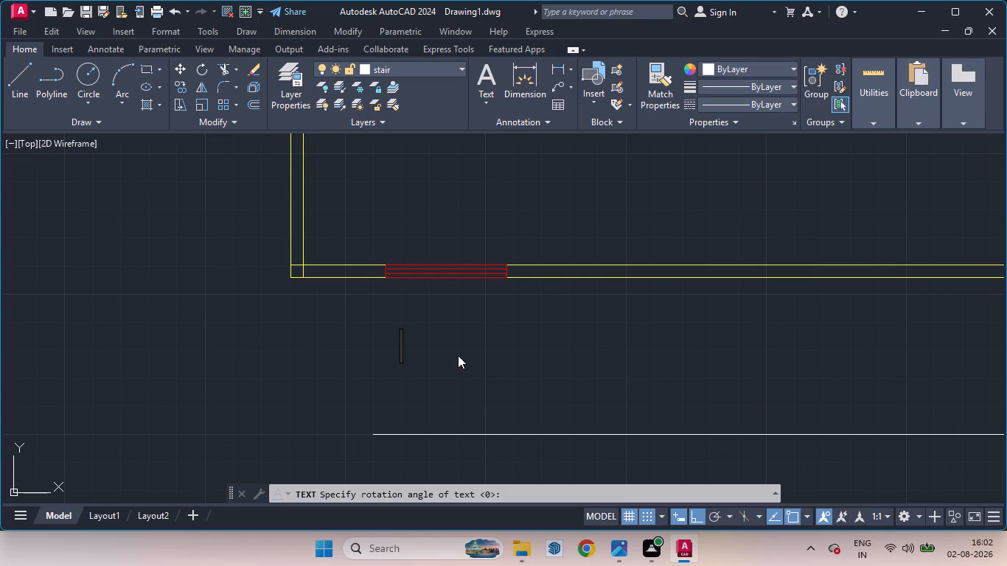
text(GROUND)
key(space)
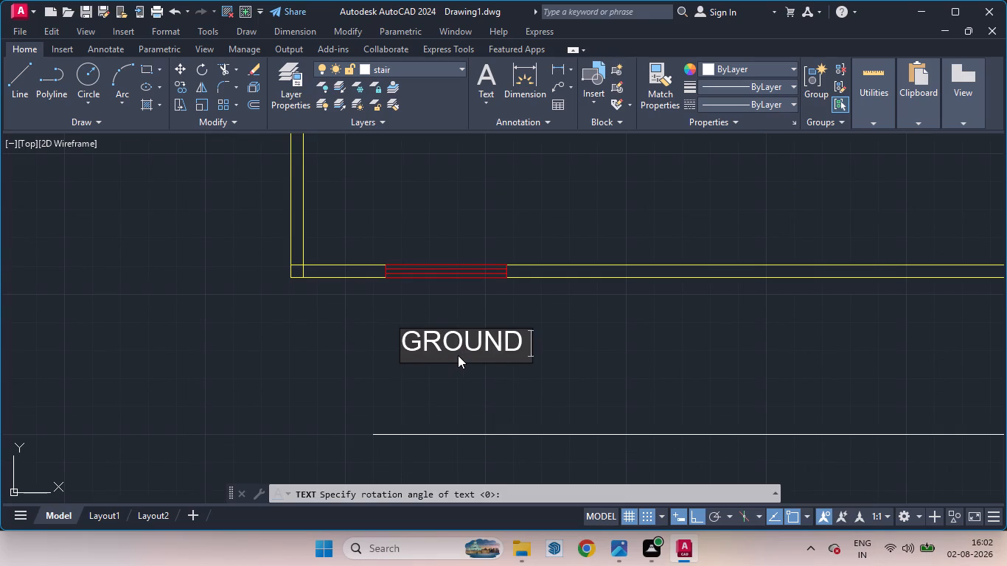
text(FLOOR)
key(space)
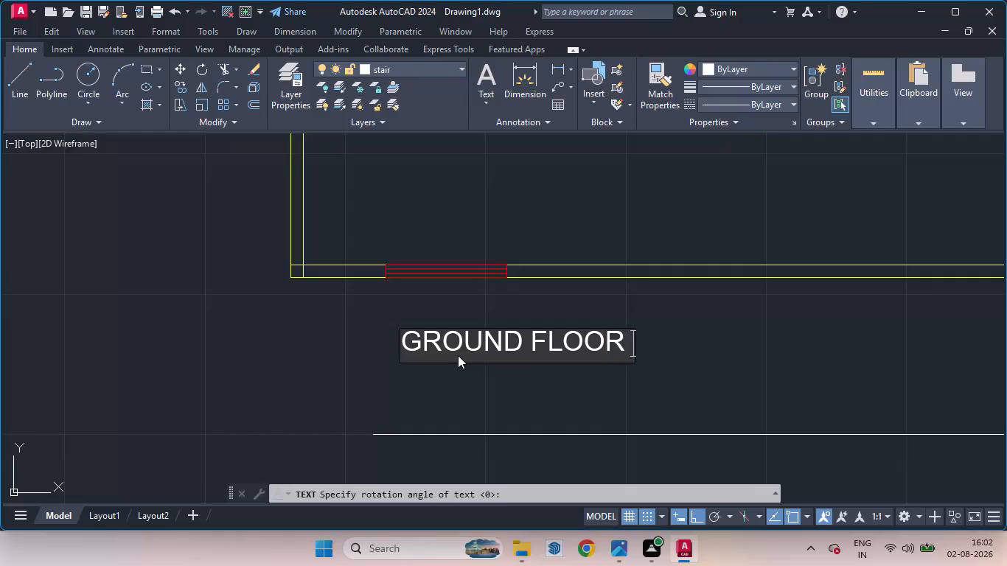
text(PLAN)
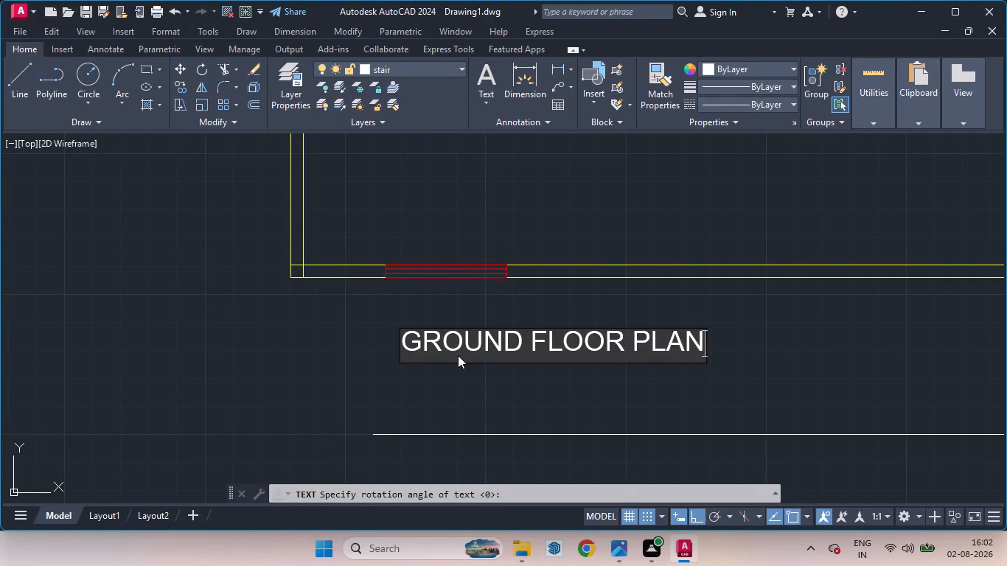
scroll(445, 373, down, 2)
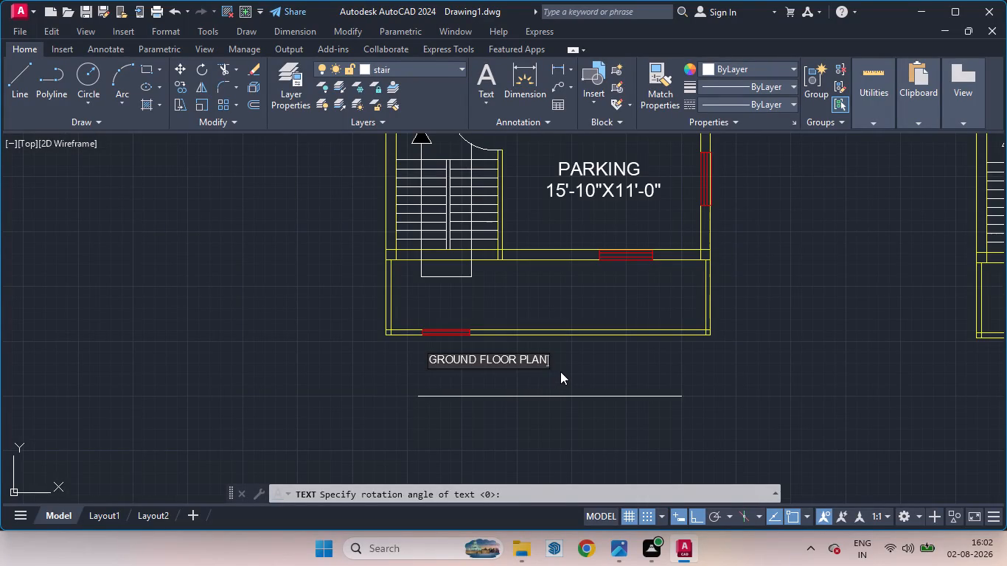
click(604, 377)
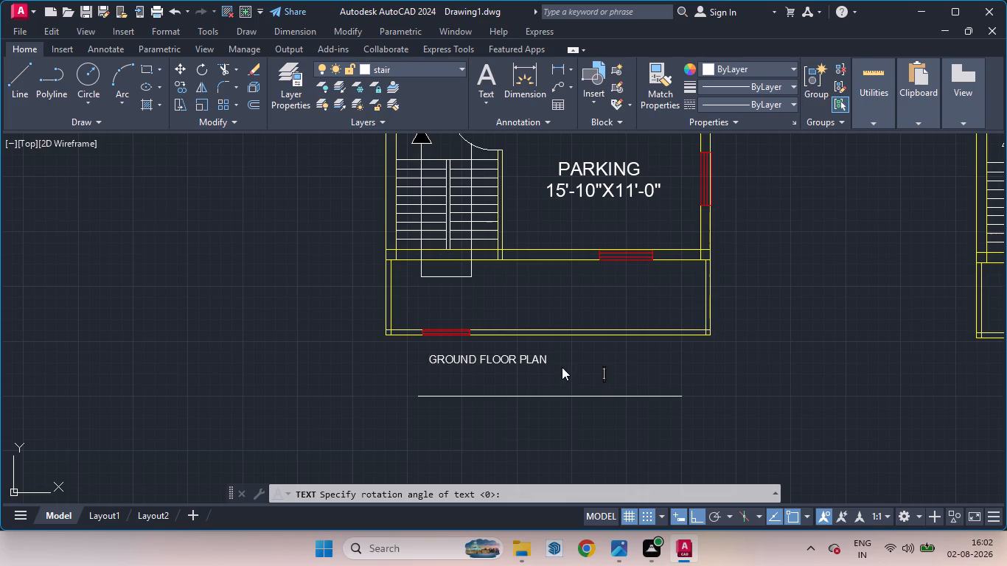
key(Escape)
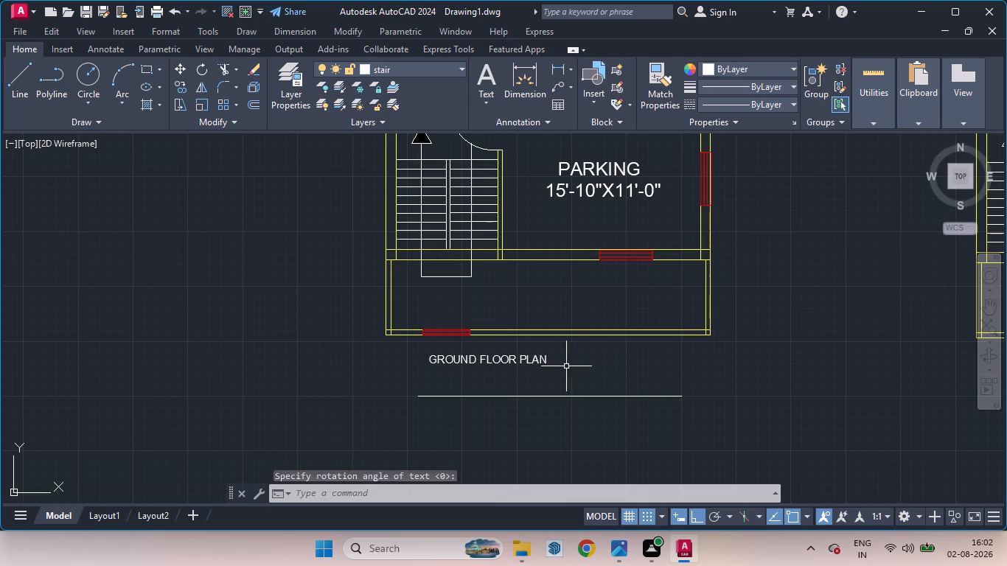
Scale up the GROUND FLOOR PLAN text from near its lower-left end until it spans nearly the length of the line below.
click(541, 360)
text(SC)
key(Return)
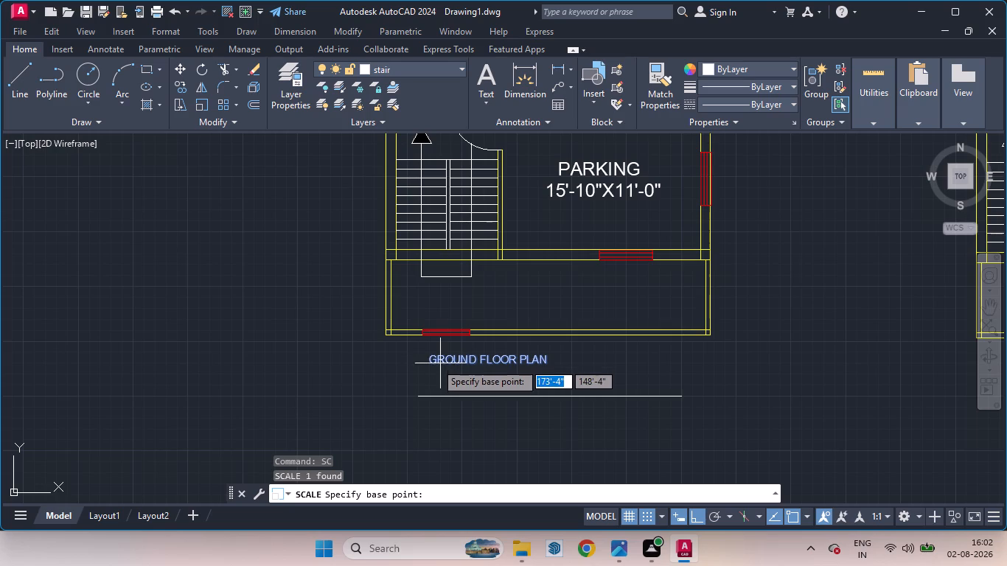
scroll(434, 365, up, 4)
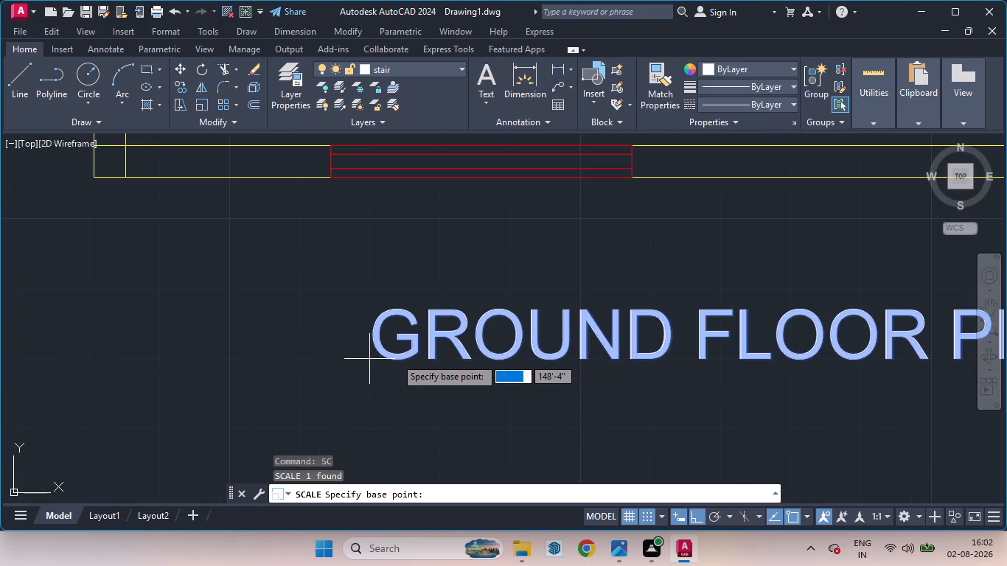
click(405, 354)
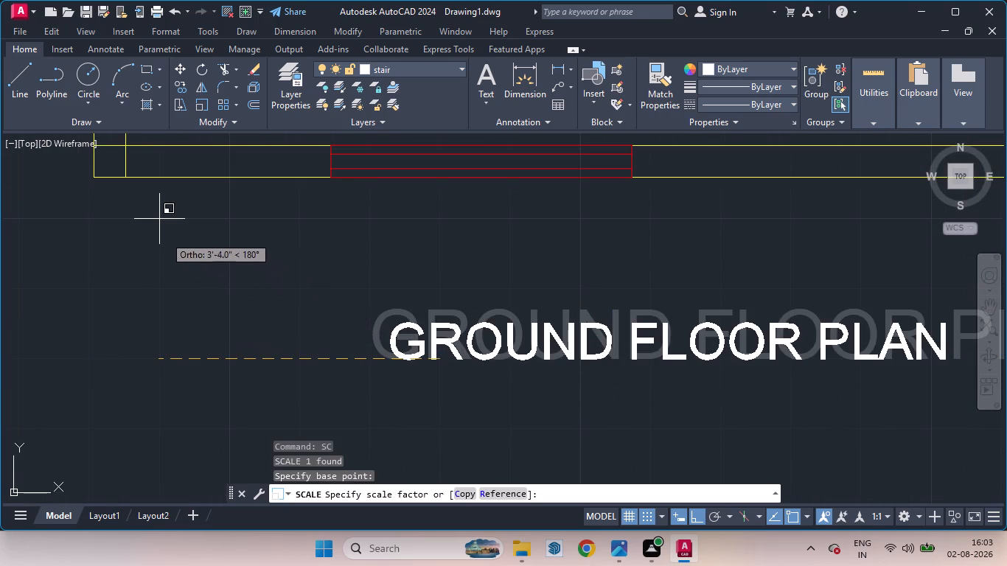
scroll(313, 313, down, 3)
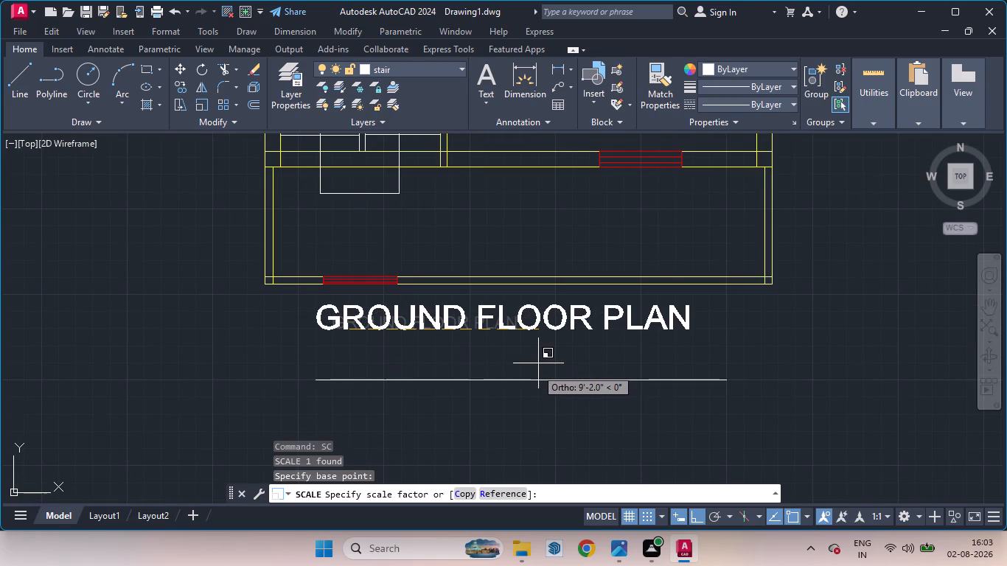
click(532, 369)
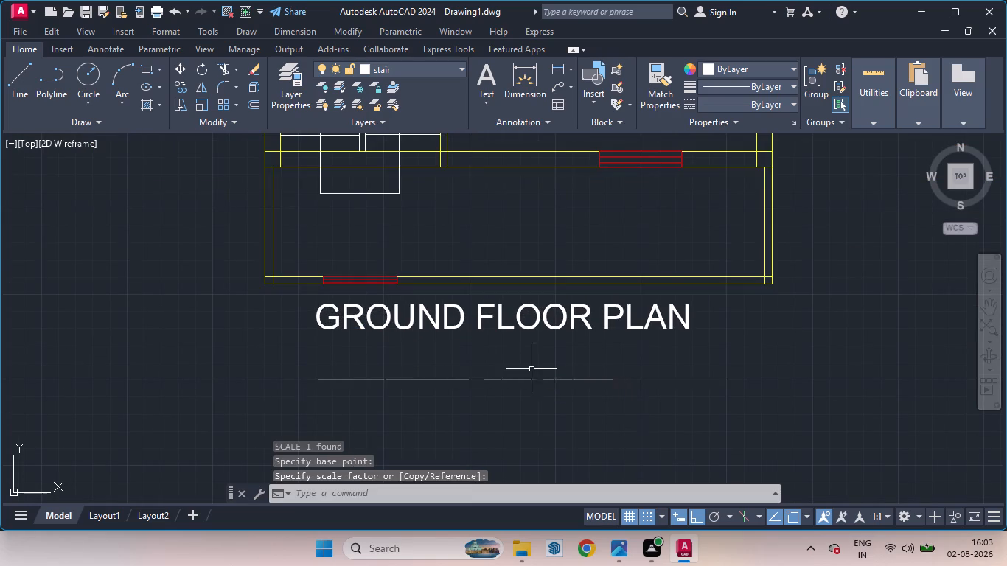
Move the enlarged GROUND FLOOR PLAN text down onto the line below it, roughly centred along the line.
scroll(762, 407, down, 2)
click(703, 373)
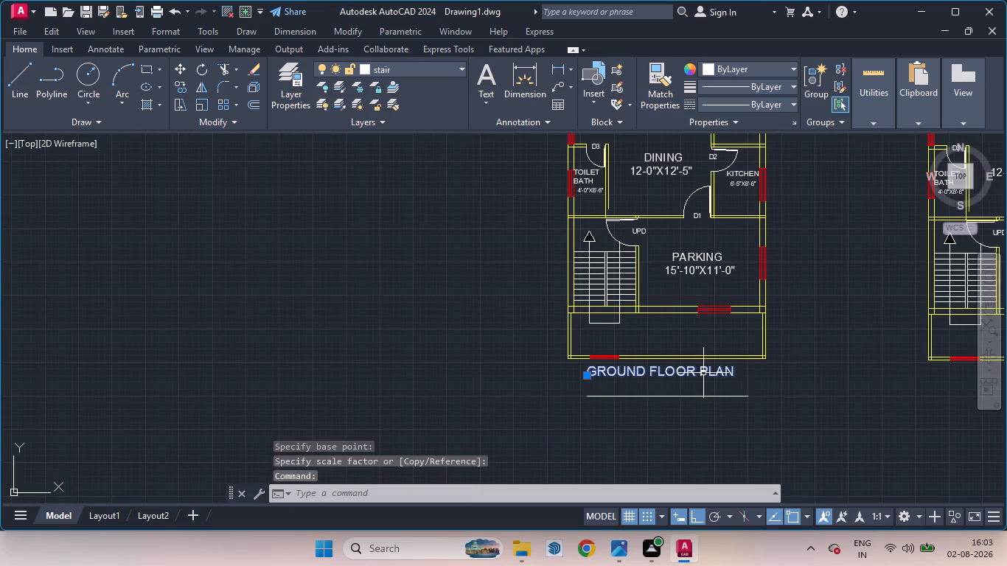
key(m)
key(Return)
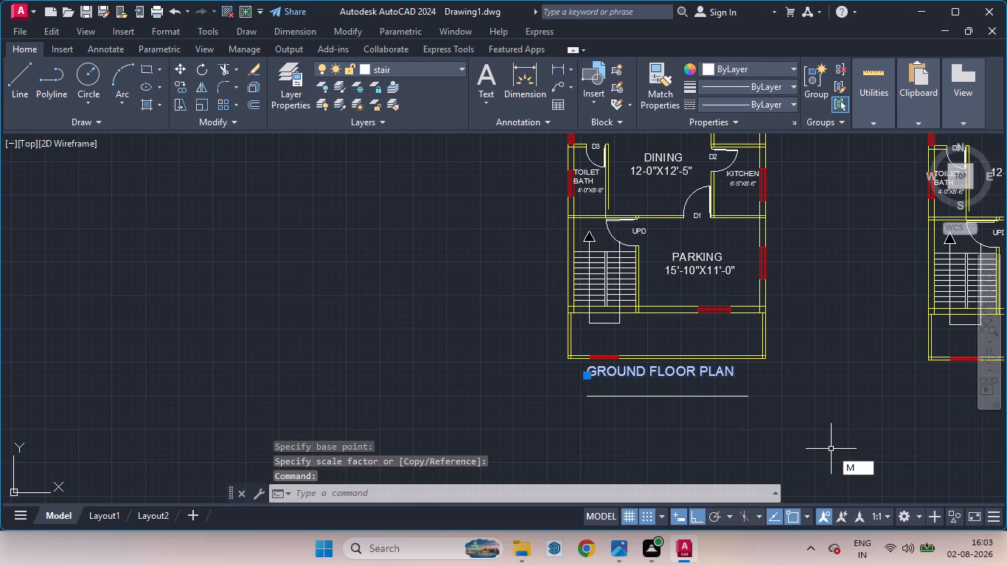
click(658, 379)
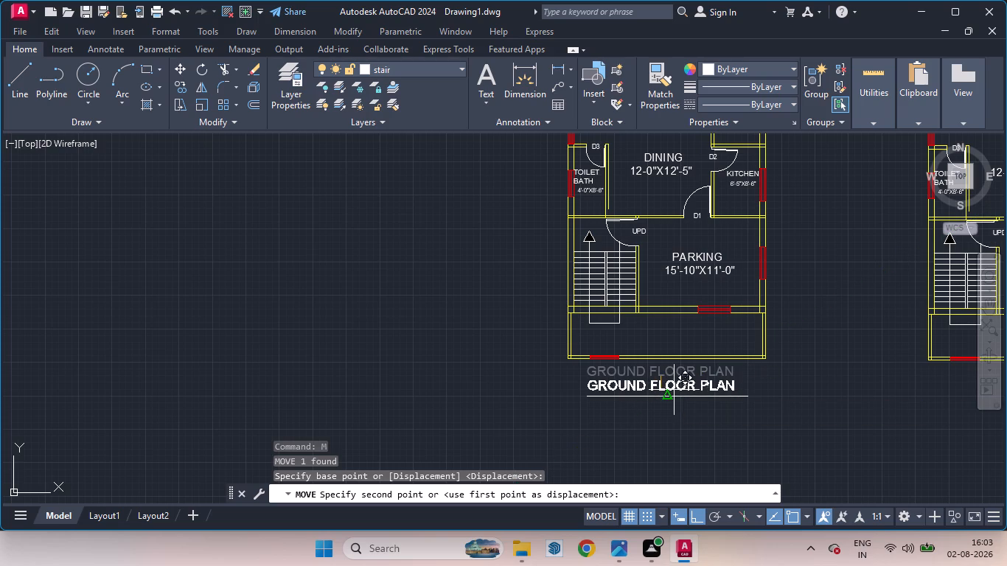
click(672, 390)
right_click(734, 427)
key(space)
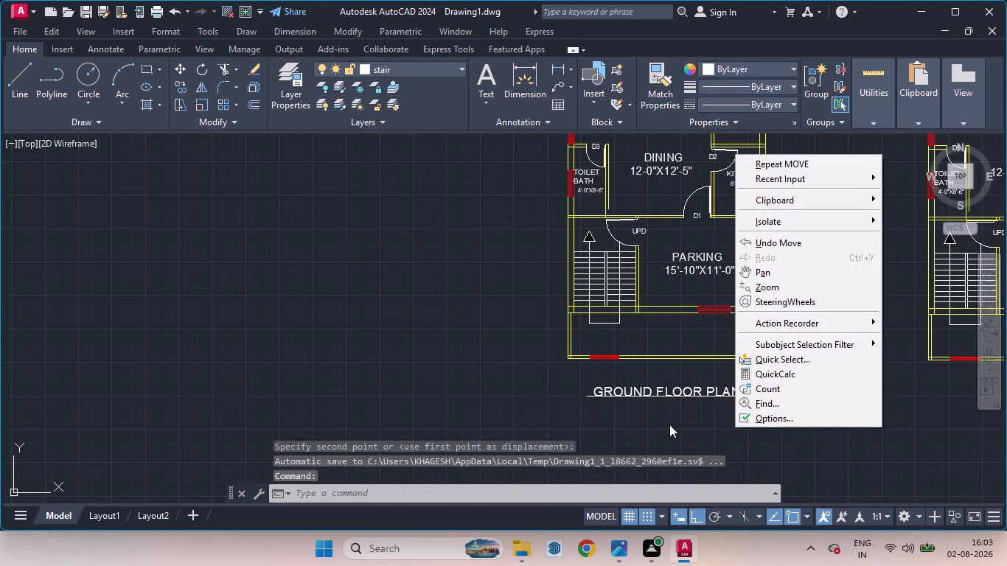
click(669, 424)
key(space)
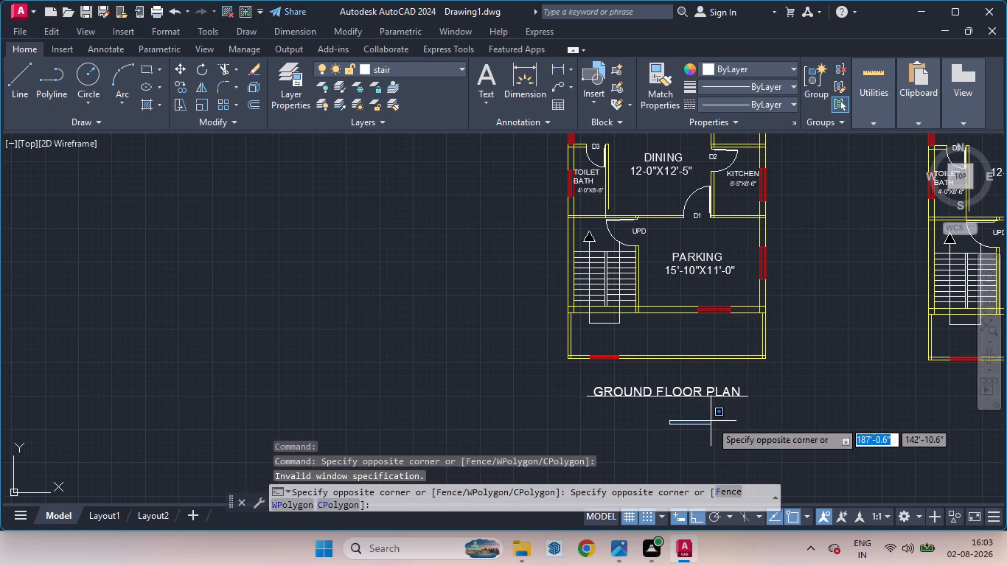
key(Escape)
Move the GROUND FLOOR PLAN text straight up slightly so that it sits just above its underline.
click(691, 392)
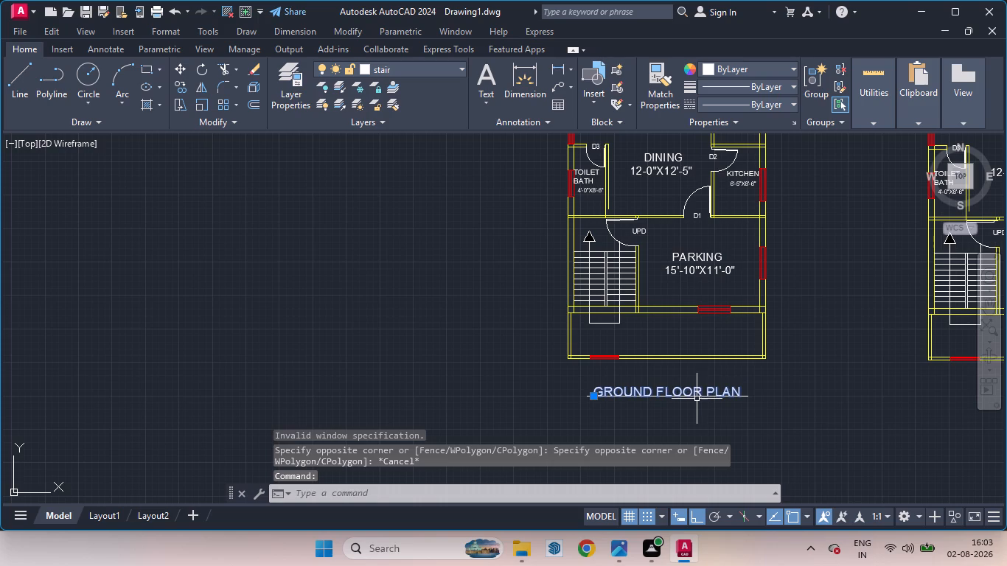
key(m)
key(Return)
scroll(677, 404, up, 3)
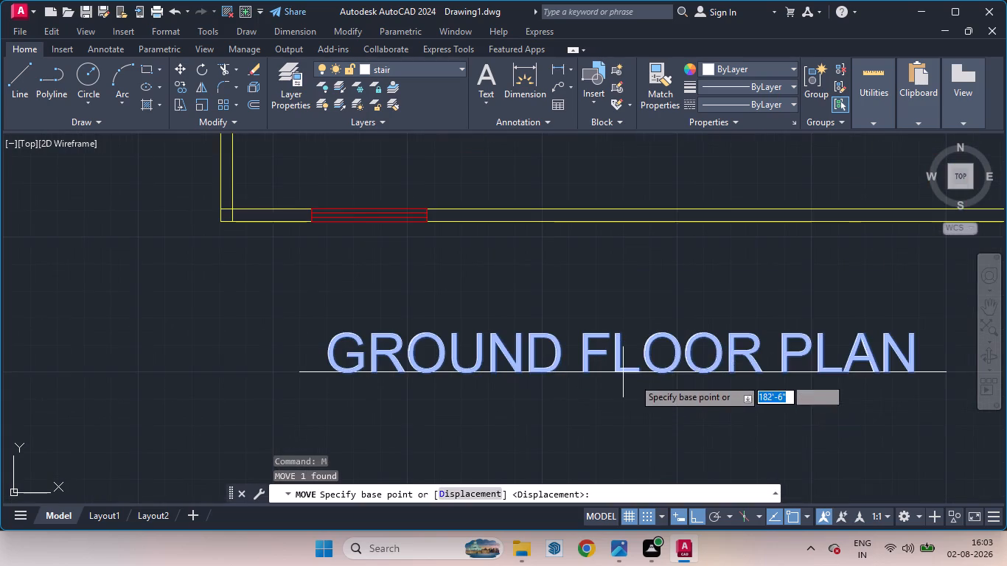
click(657, 338)
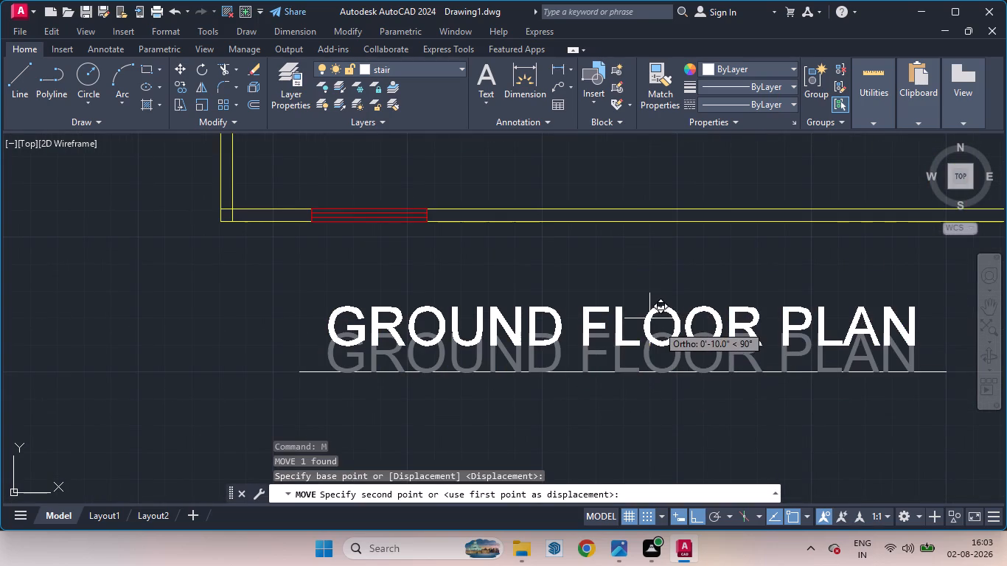
click(658, 325)
scroll(699, 420, down, 4)
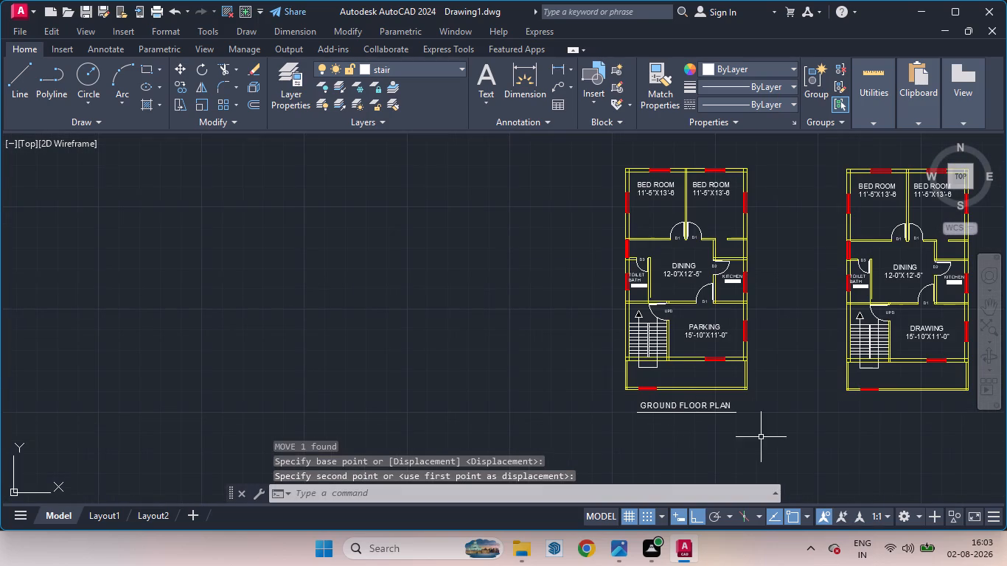
key(space)
key(space)
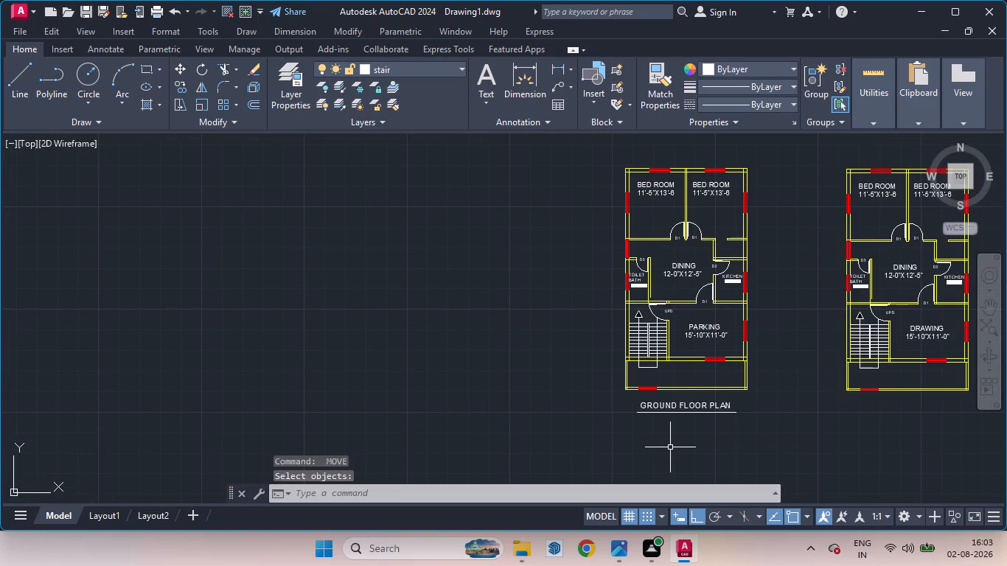
Copy the GROUND FLOOR PLAN text and its underline about 45' horizontally to below the plan with the DRAWING room.
click(750, 434)
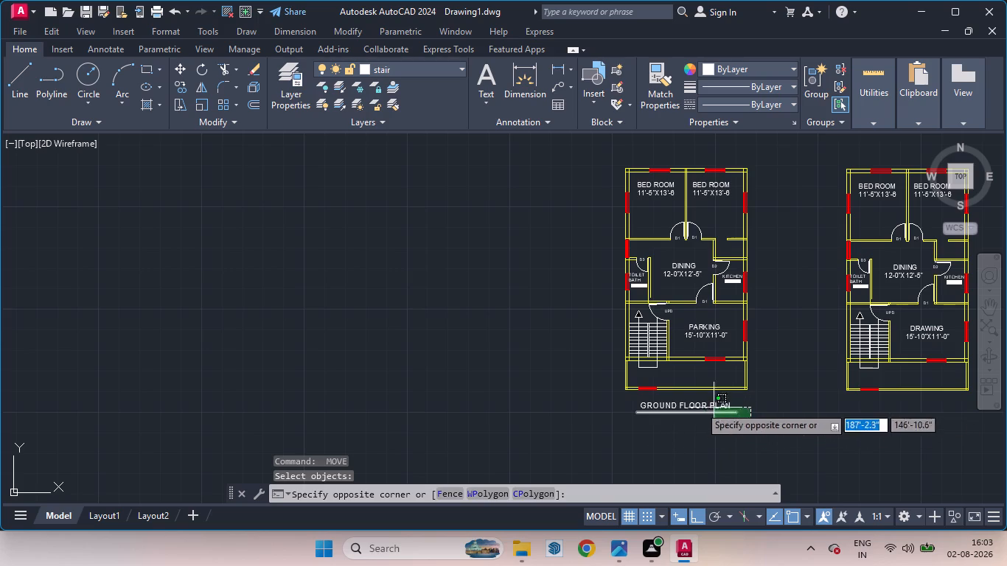
click(615, 397)
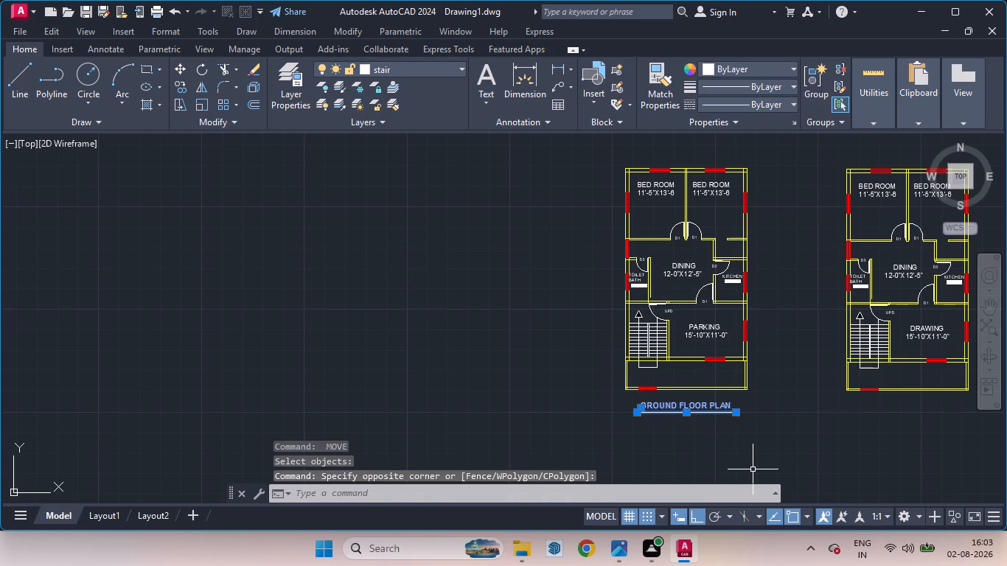
key(shift+F8)
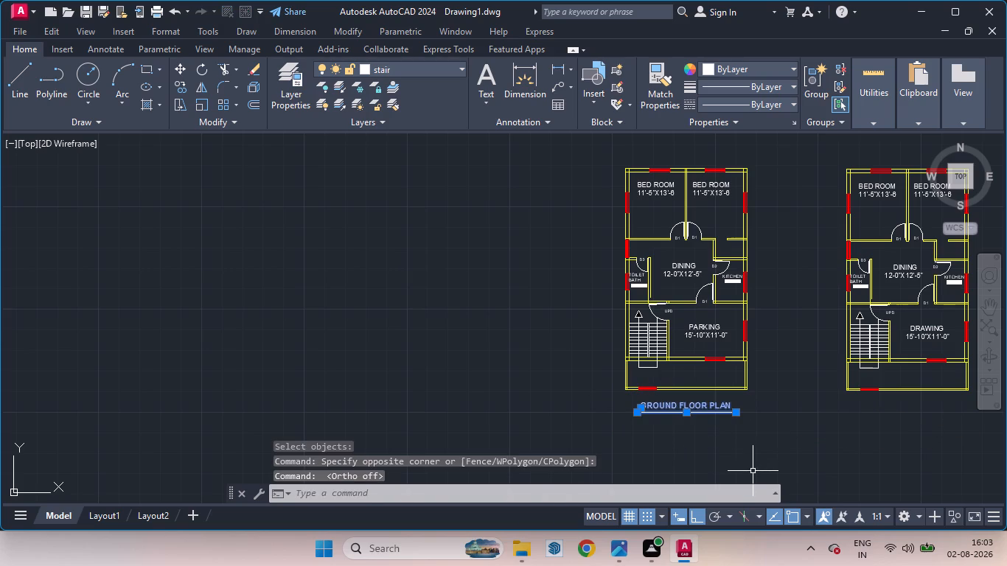
key(shift+F8)
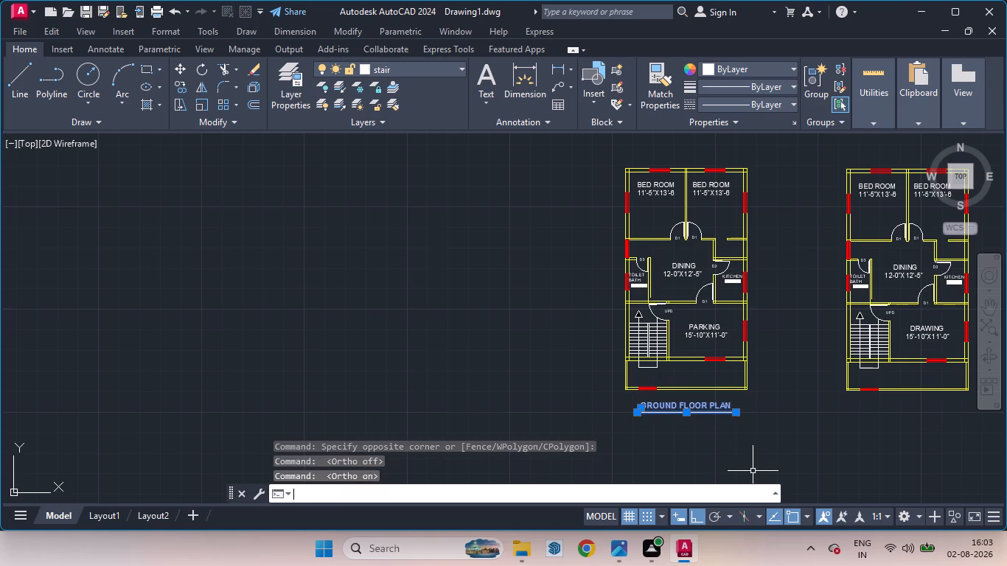
key(m)
key(BackSpace)
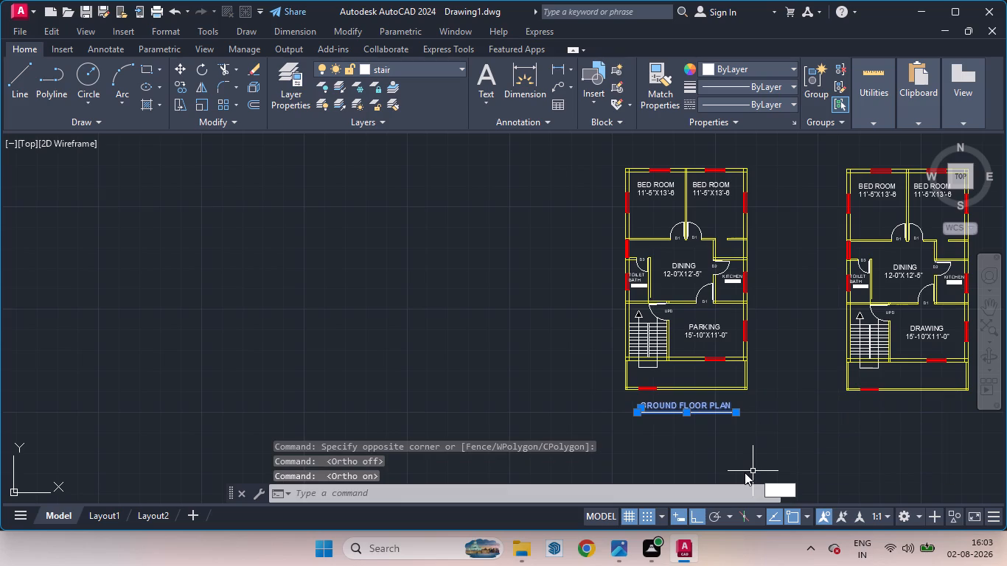
key(c)
key(o)
key(Return)
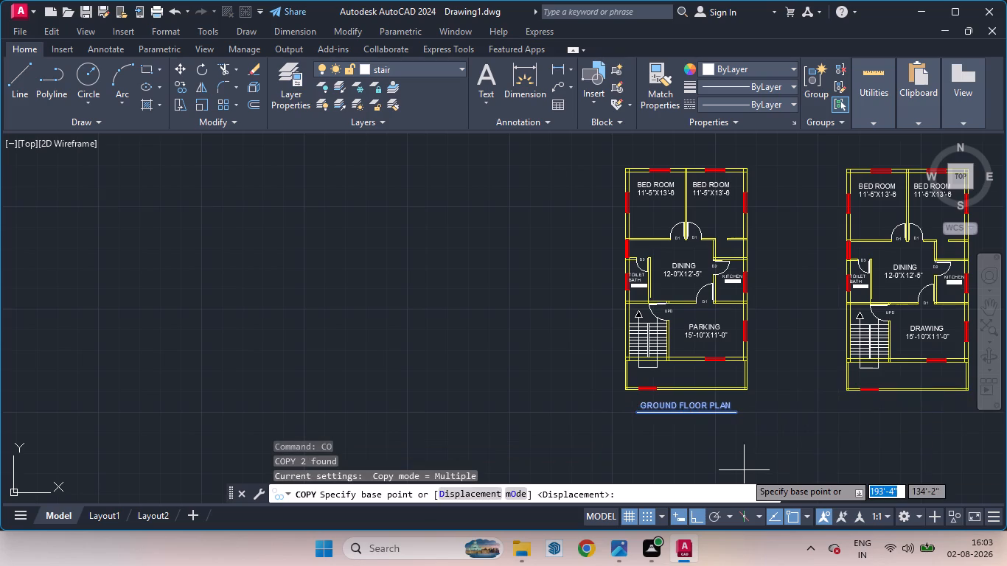
click(681, 412)
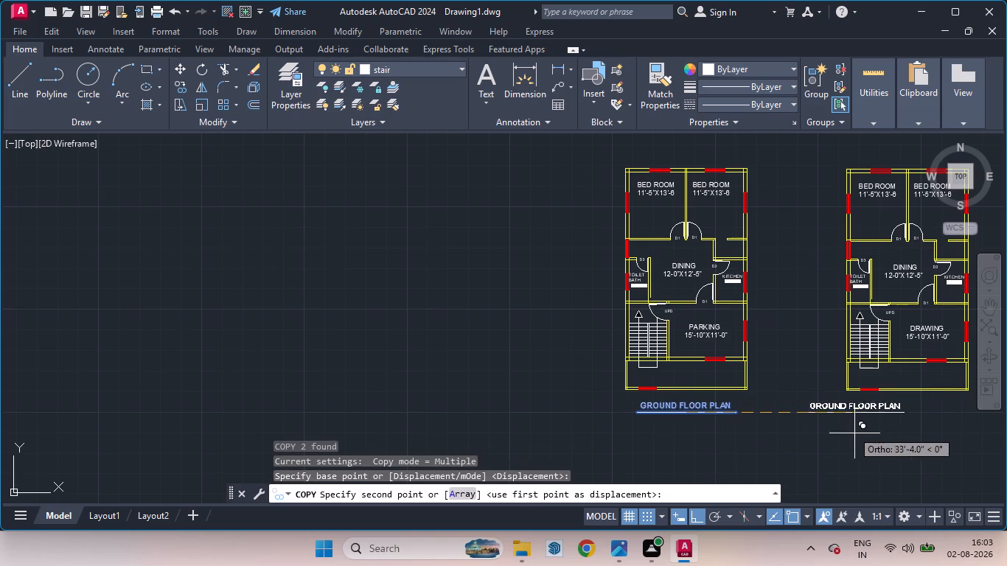
click(910, 438)
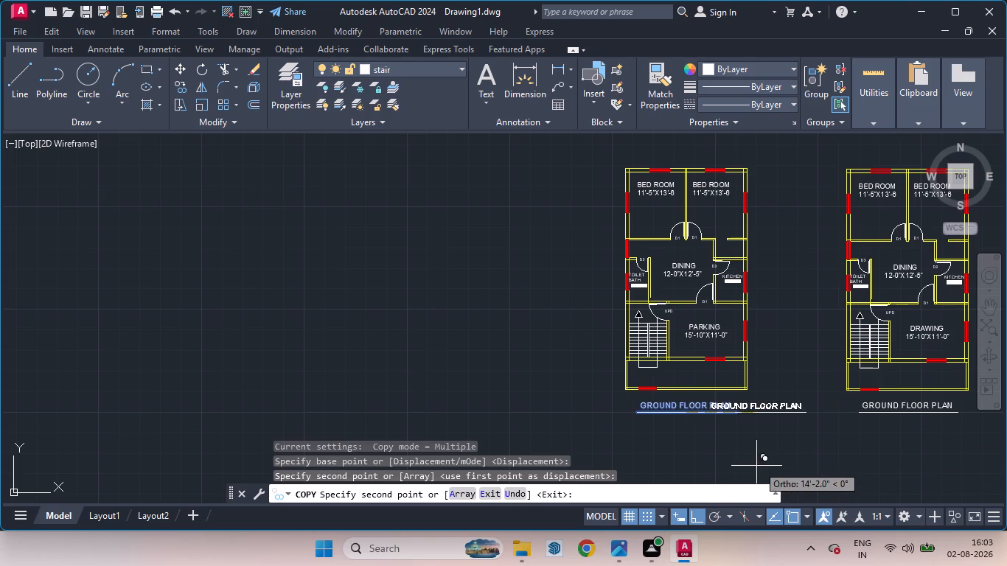
key(space)
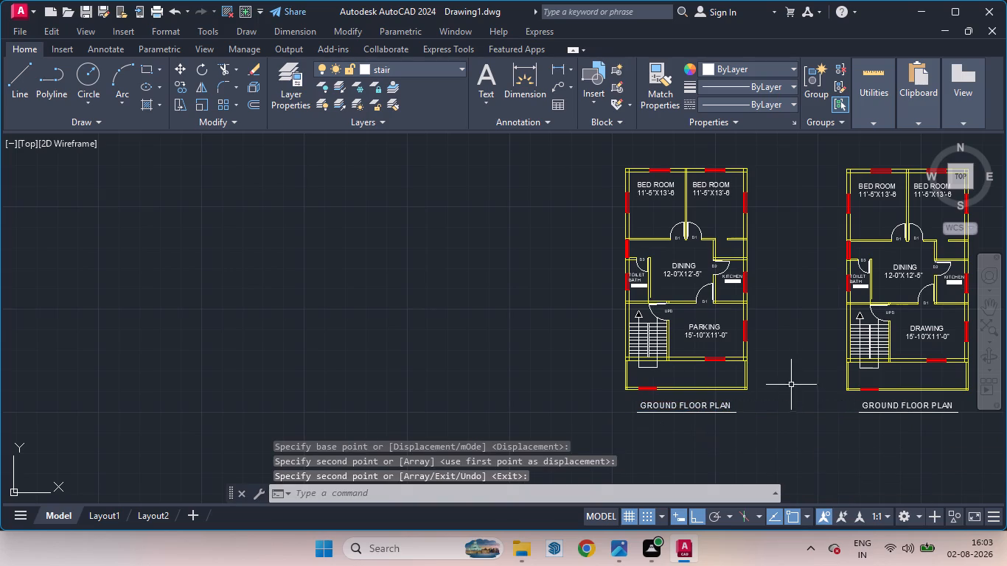
Change the copied title below the right-hand floor plan to FIRST FLOOR PLAN and finish the text editing.
scroll(739, 363, down, 2)
scroll(824, 375, up, 3)
scroll(657, 406, up, 2)
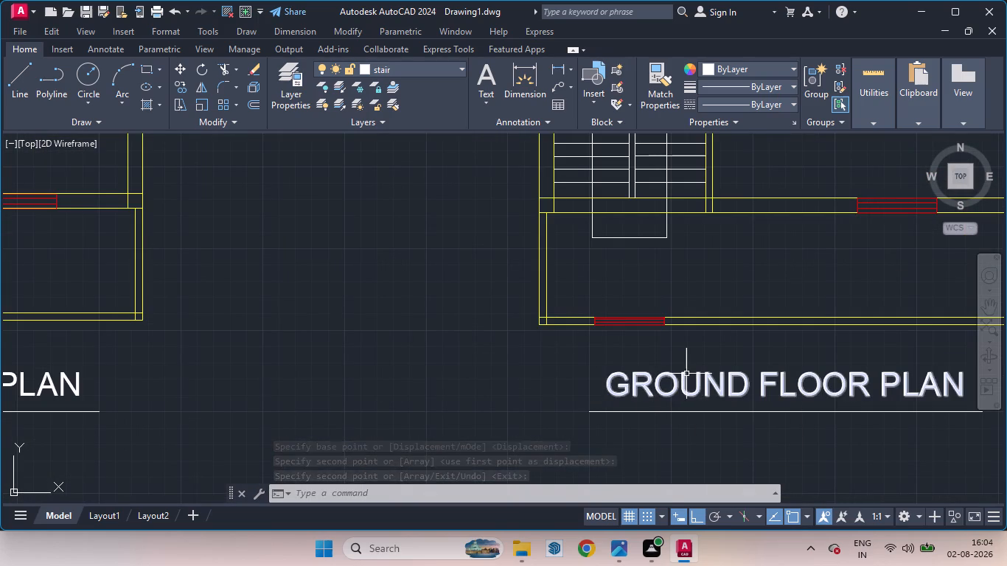
text(TED)
key(Return)
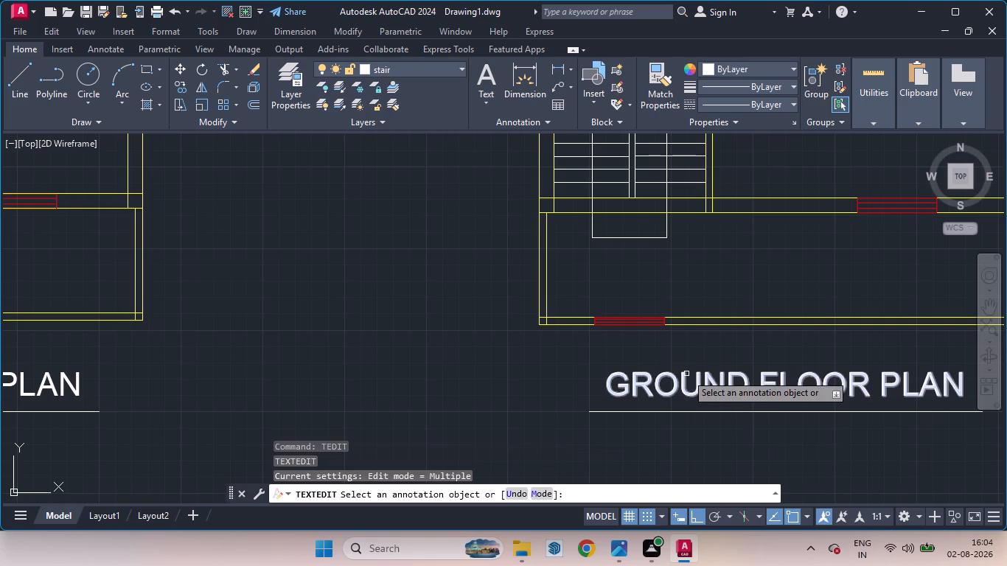
click(684, 380)
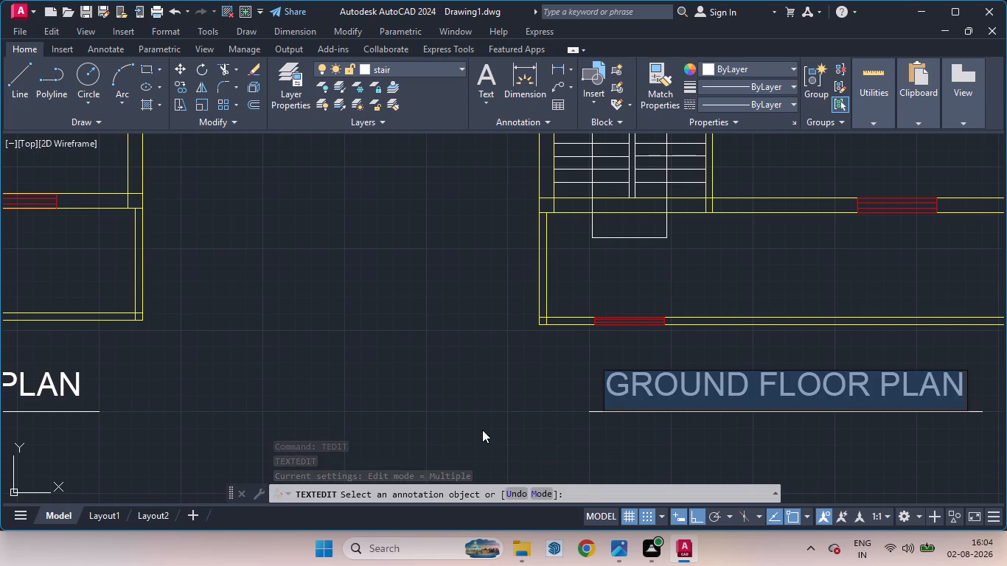
text(FIRST)
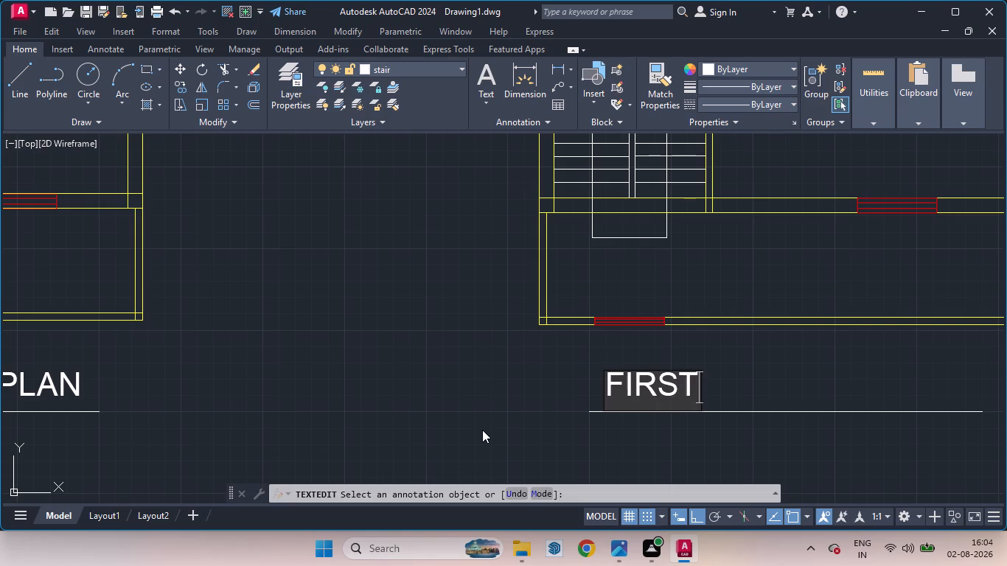
key(space)
text(FLOOR PLAN)
click(499, 424)
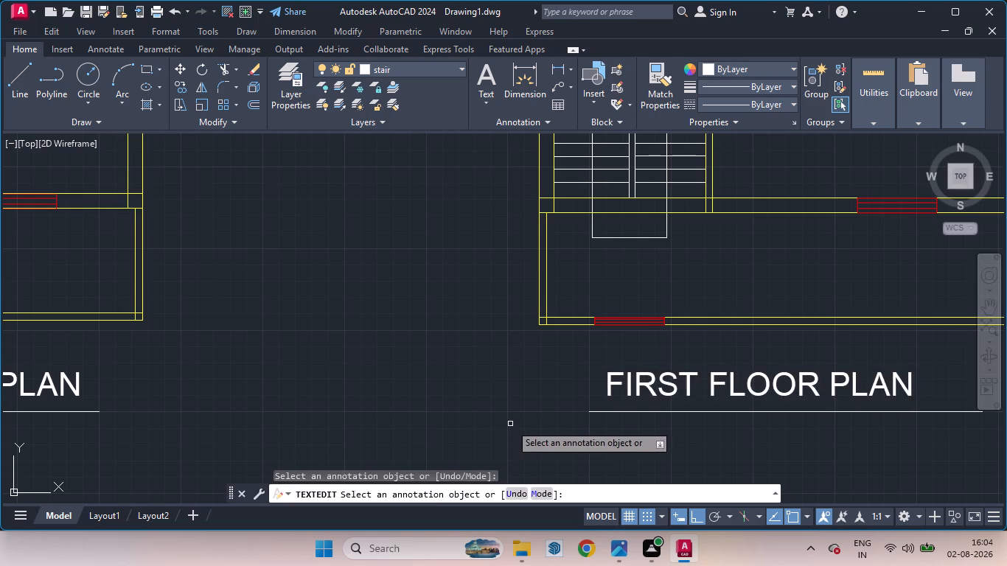
scroll(514, 419, down, 2)
key(space)
Save the drawing with both floor plans in the Documents folder under the file name HOUSE FLOOR PLAN.
scroll(767, 402, down, 4)
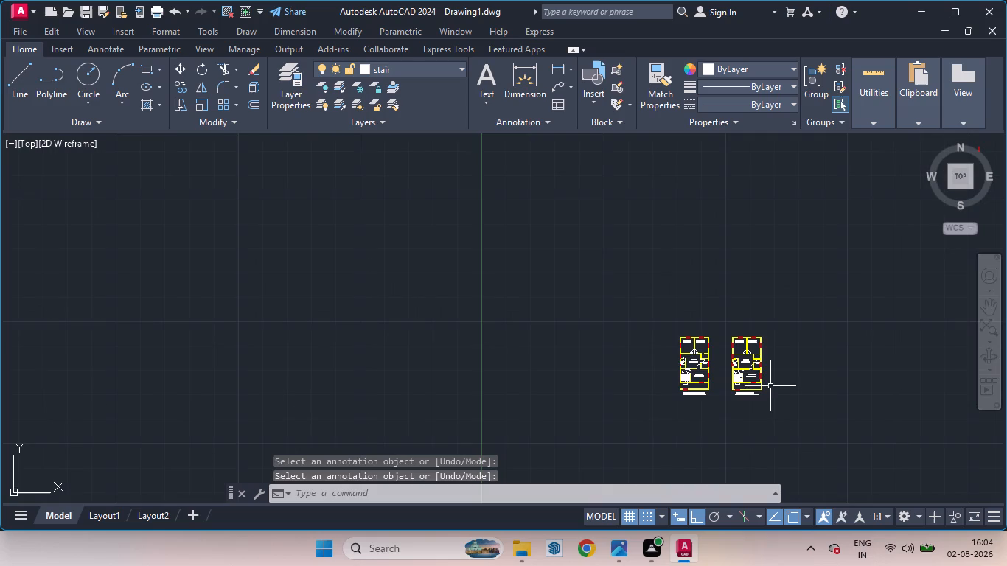
scroll(766, 391, up, 2)
scroll(610, 331, up, 2)
scroll(630, 332, down, 2)
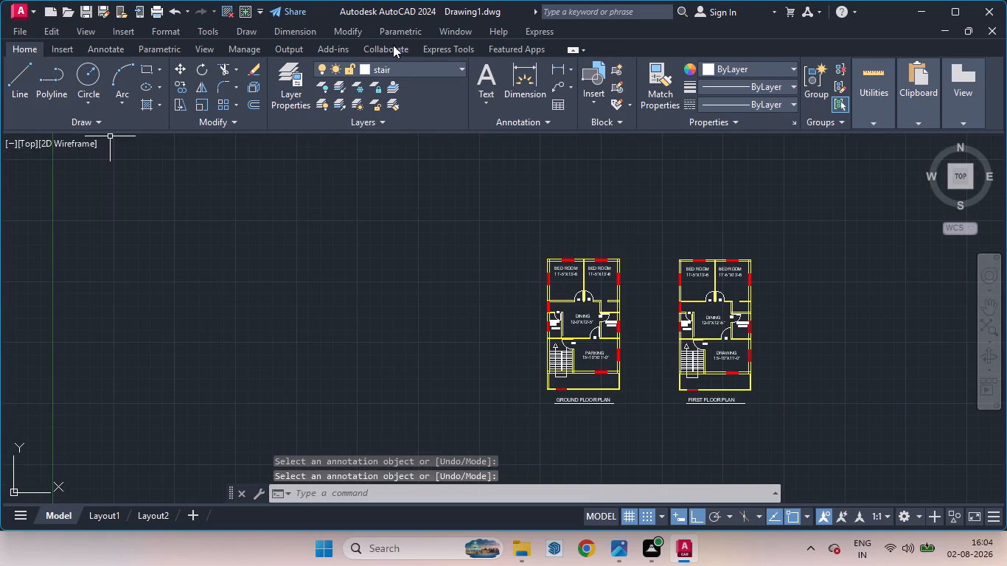
scroll(393, 62, up, 2)
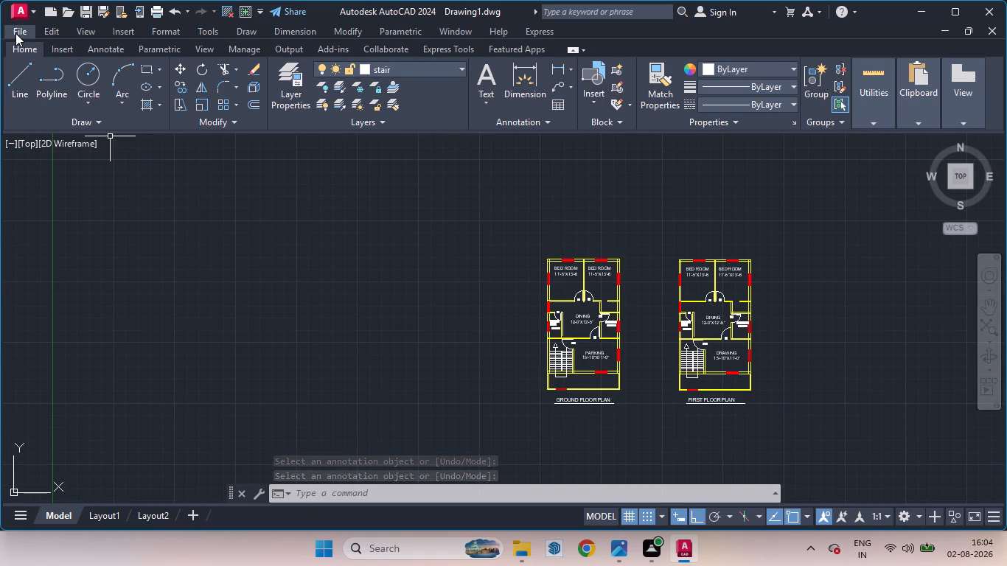
click(15, 33)
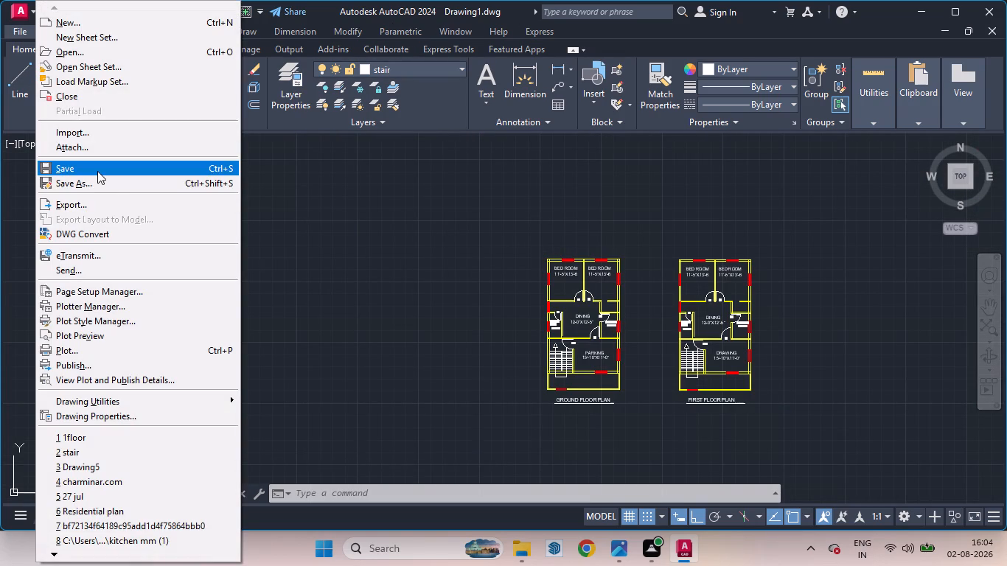
click(97, 171)
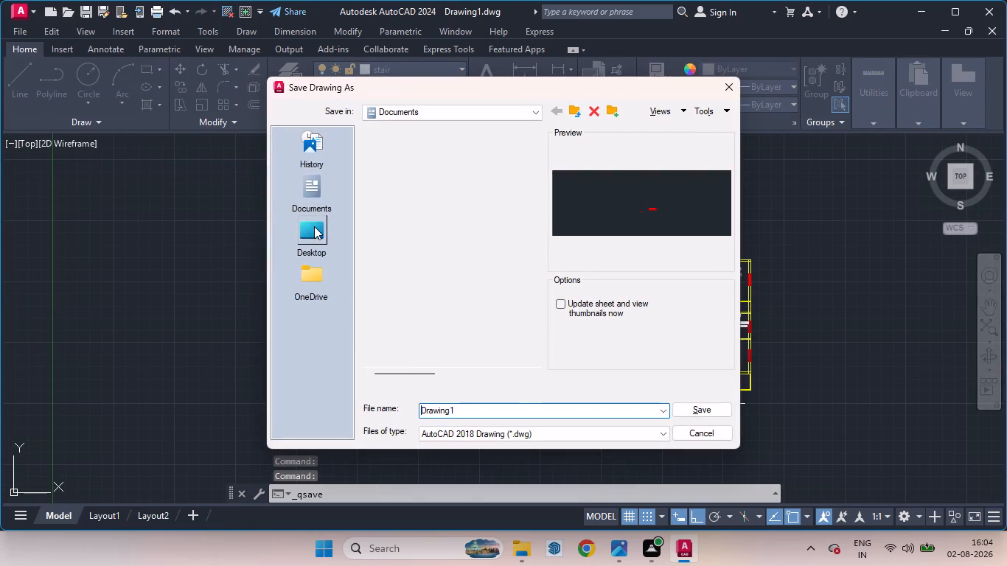
drag(478, 415, 360, 419)
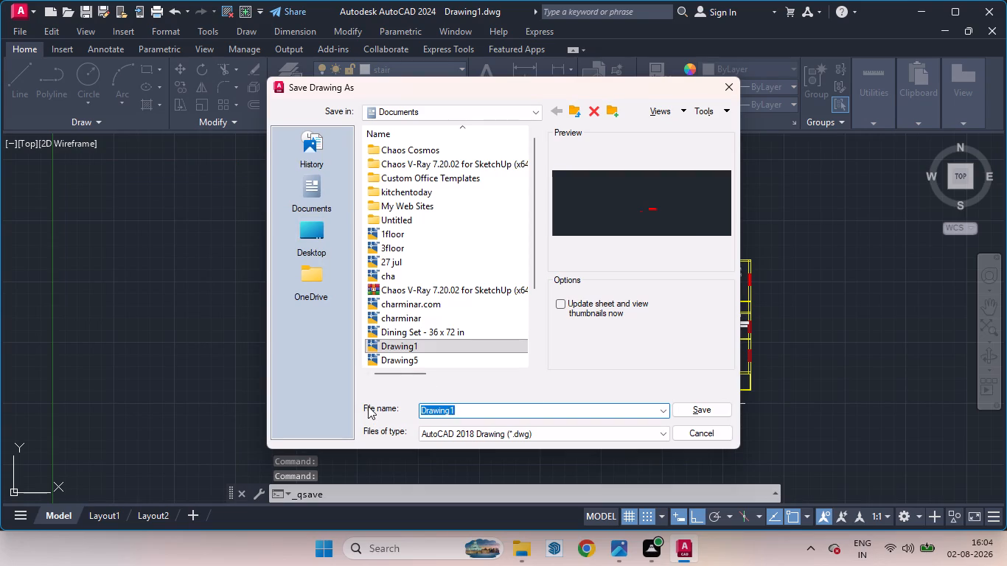
key(BackSpace)
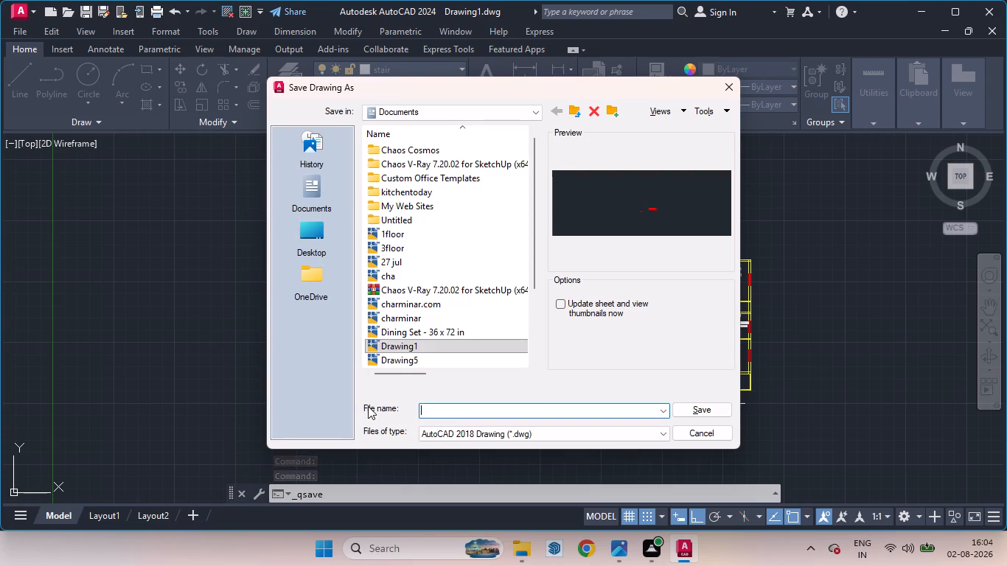
text(HOUSE)
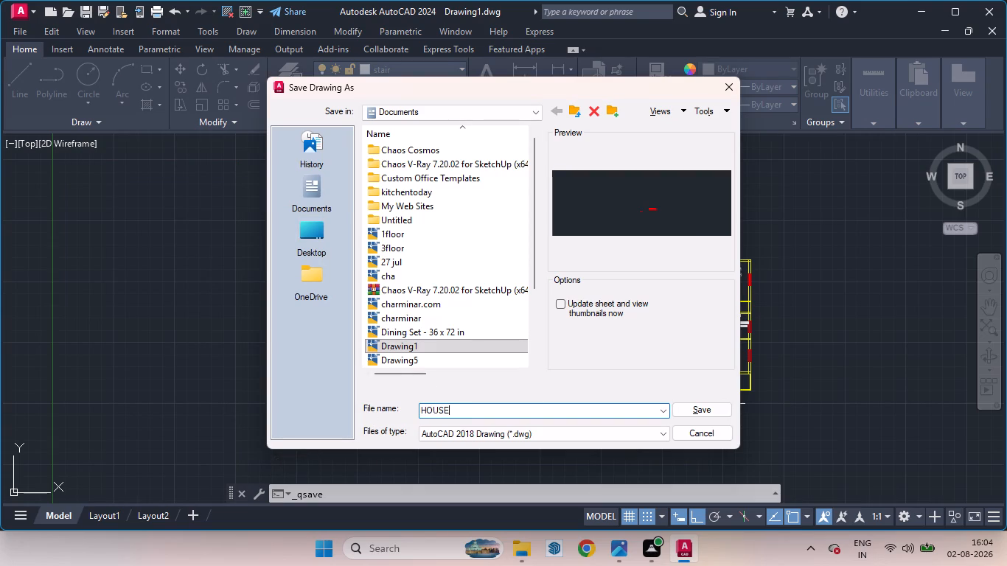
key(space)
text(FLOO)
key(r)
key(space)
key(p)
text(LAN)
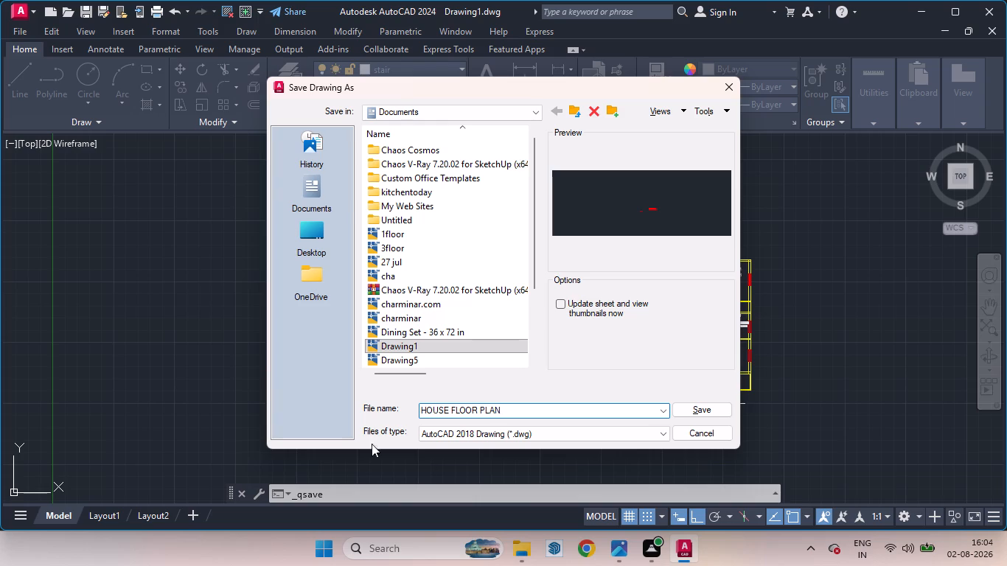
click(689, 410)
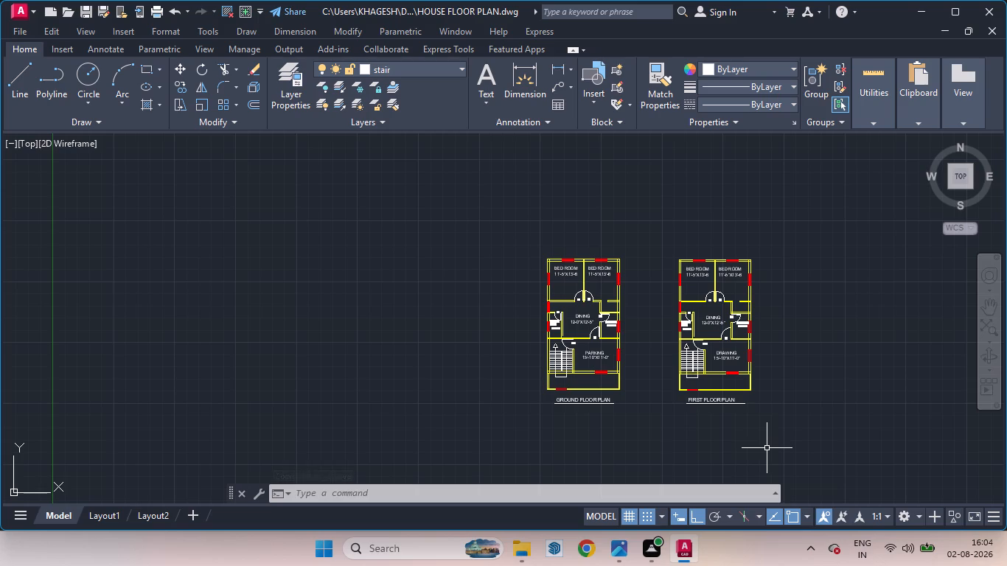
Close the CAD application with the saved drawing.
click(994, 18)
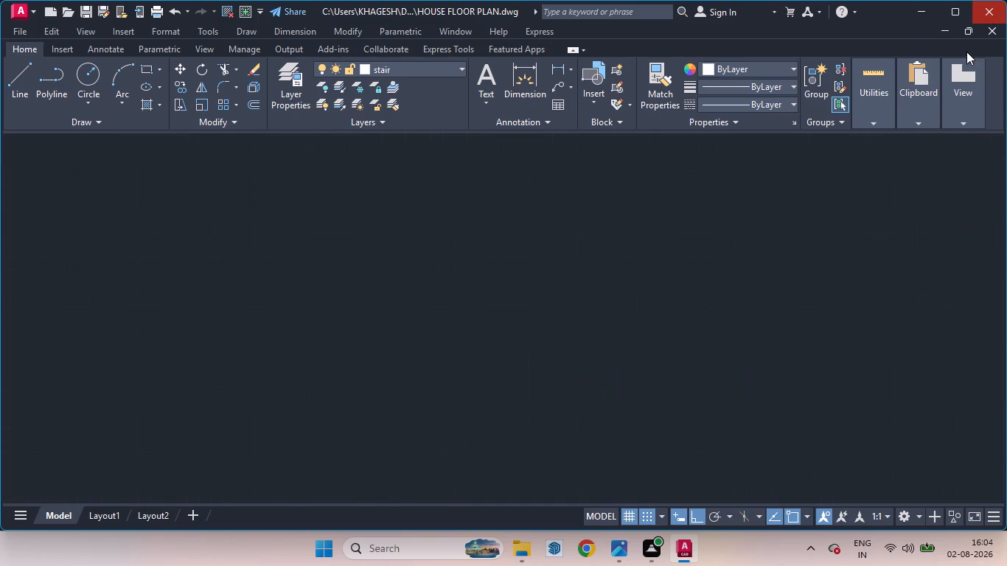
click(980, 20)
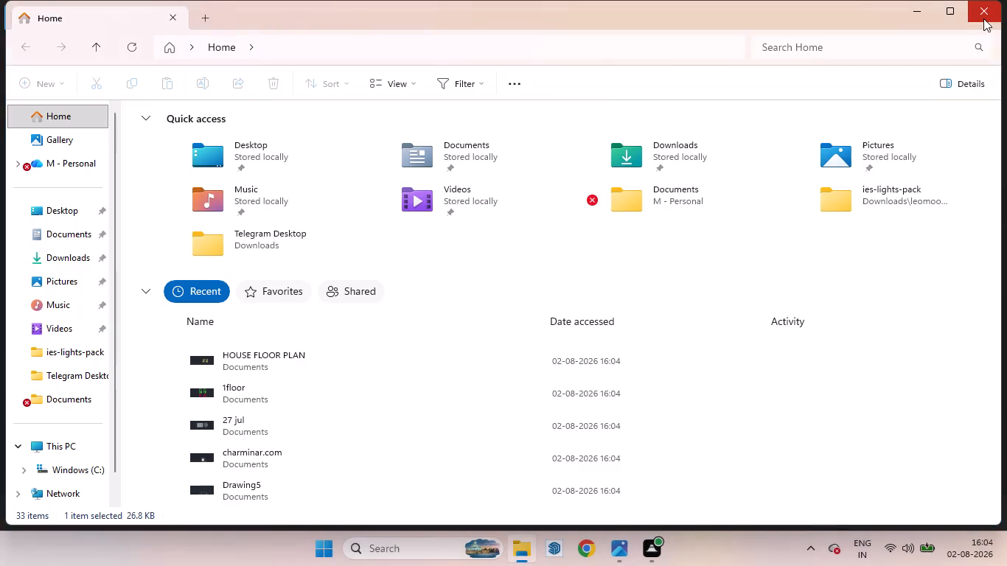